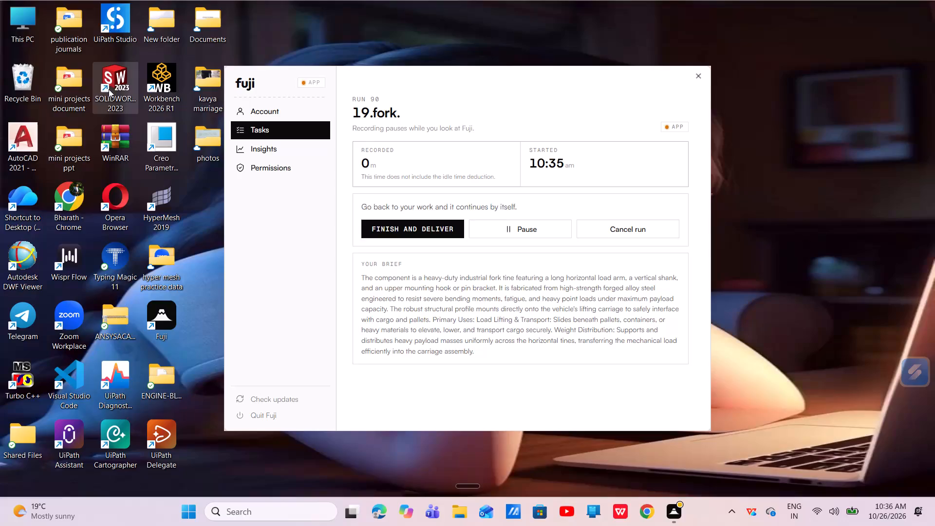
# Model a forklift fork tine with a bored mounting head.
# Launch SOLIDWORKS 2023 and create a new part document.
pyautogui.doubleClick(108, 84)
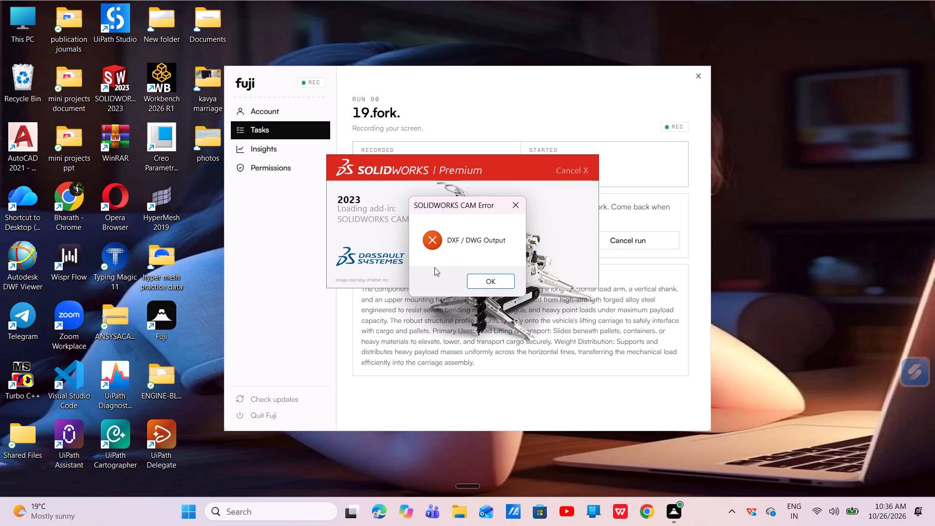
pyautogui.click(491, 287)
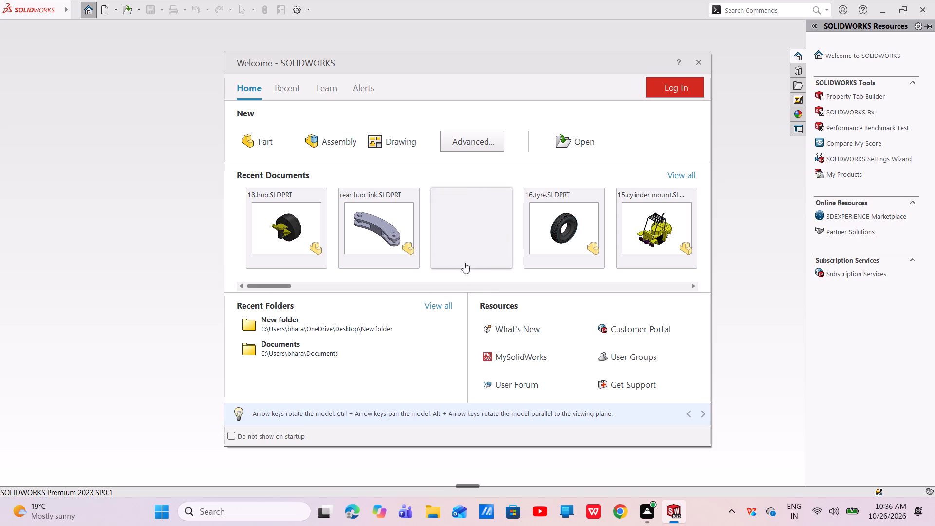
pyautogui.click(257, 143)
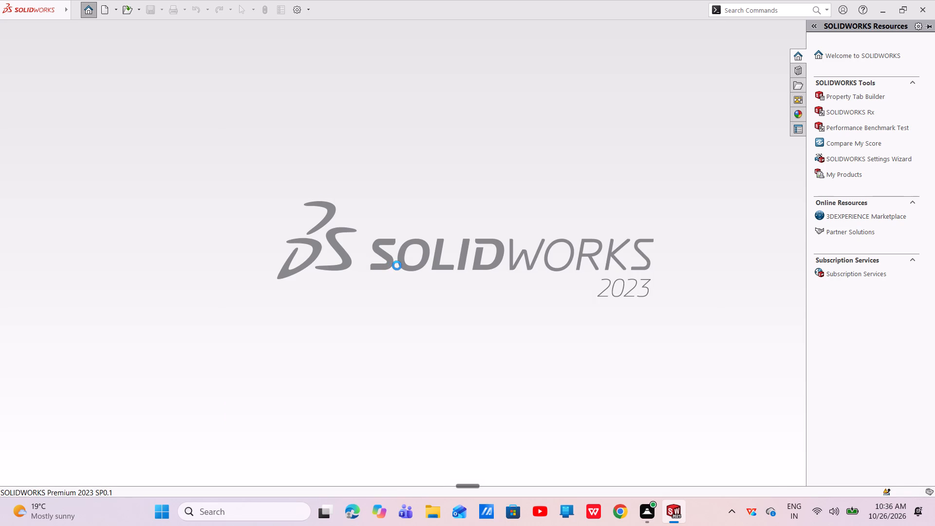
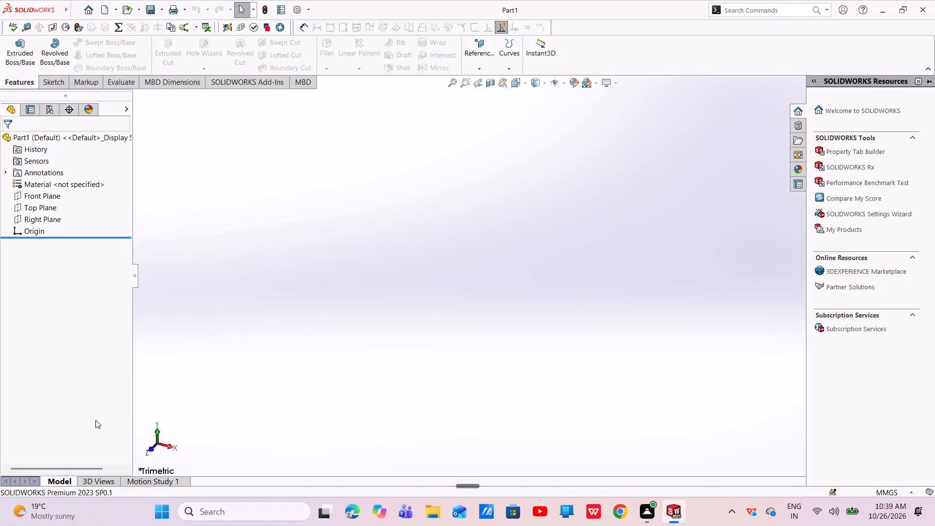
# Sketch an L on the Front Plane: a vertical line about 84 mm down to the origin and a horizontal line about 134 mm leftward.
pyautogui.click(56, 191)
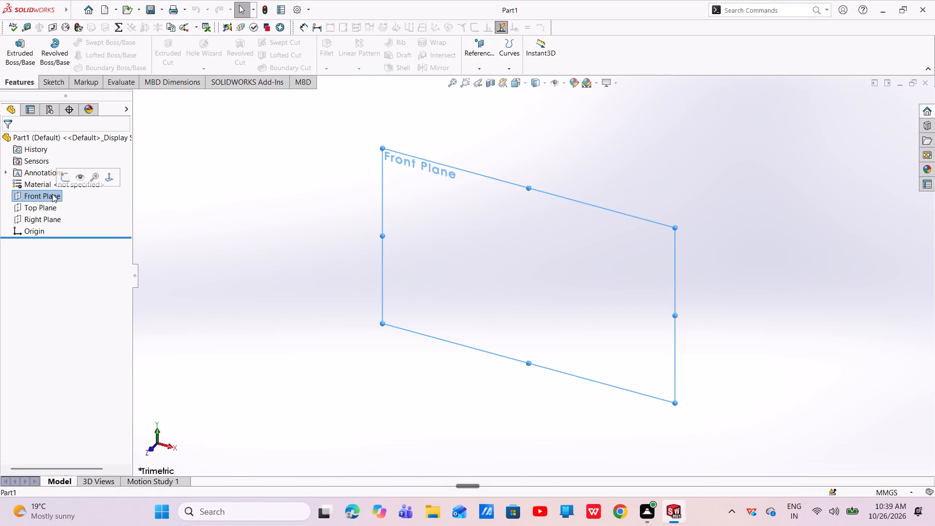
pyautogui.click(62, 180)
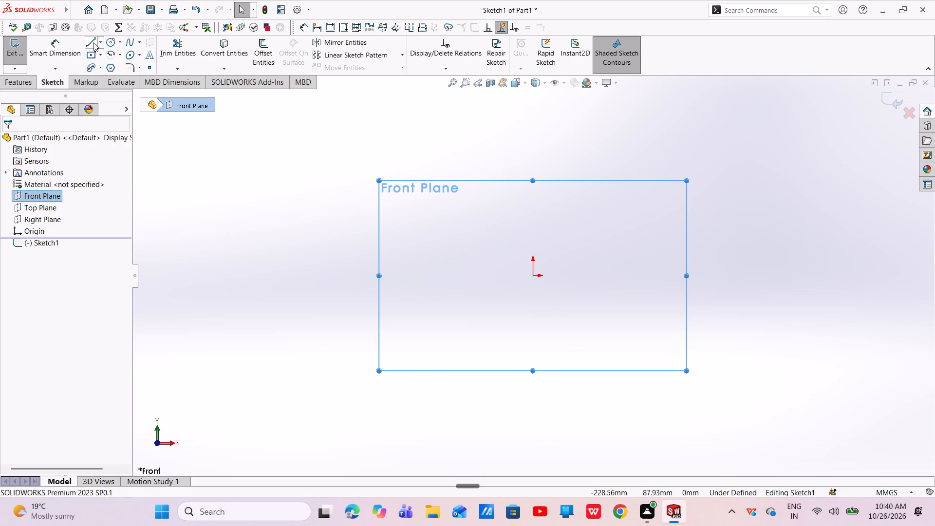
pyautogui.click(91, 39)
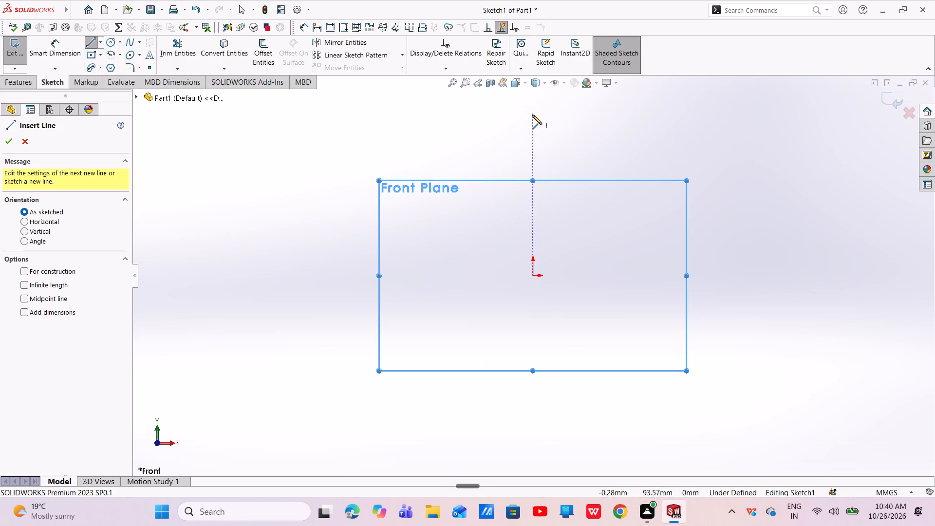
pyautogui.click(533, 131)
pyautogui.click(532, 277)
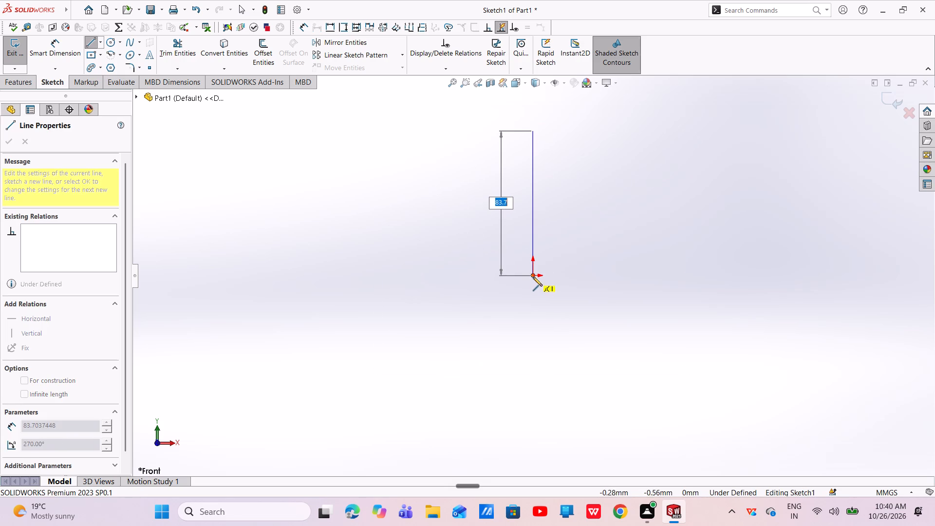
pyautogui.click(300, 277)
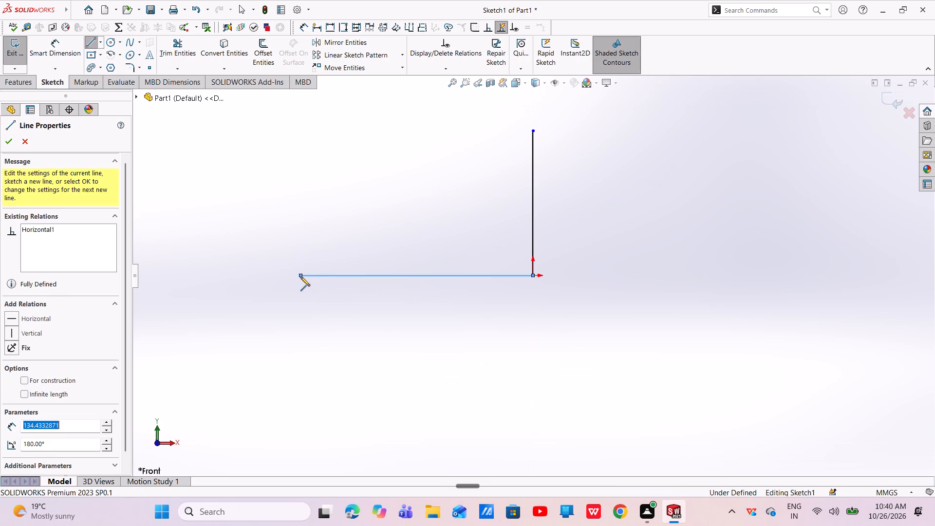
pyautogui.rightClick(300, 277)
pyautogui.click(328, 286)
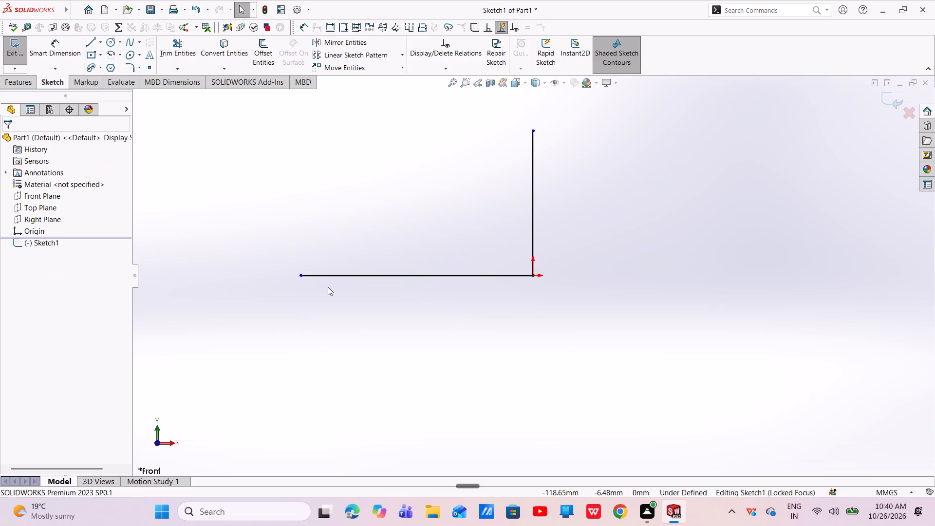
# Dimension the L-shaped sketch with the horizontal line at 1200 mm and the vertical line at 950 mm.
pyautogui.click(63, 49)
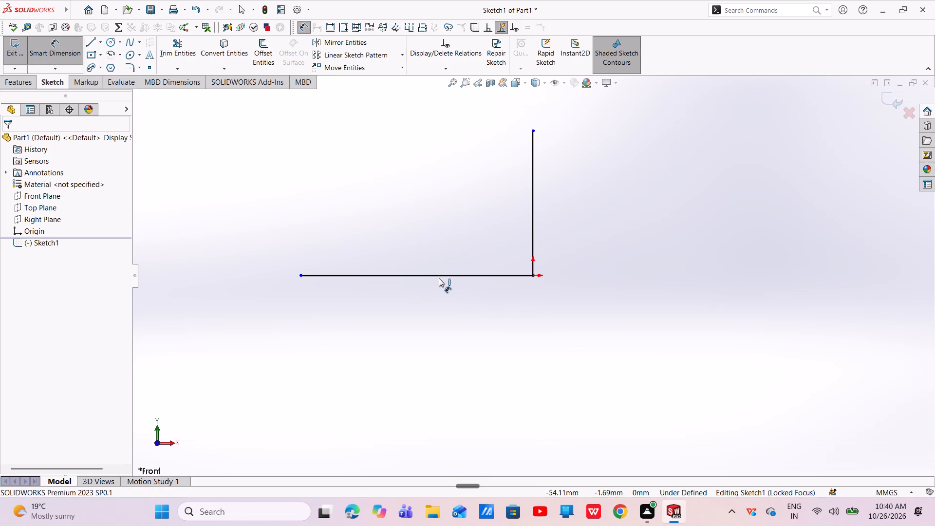
pyautogui.click(439, 277)
pyautogui.click(437, 322)
pyautogui.press('BackSpace')
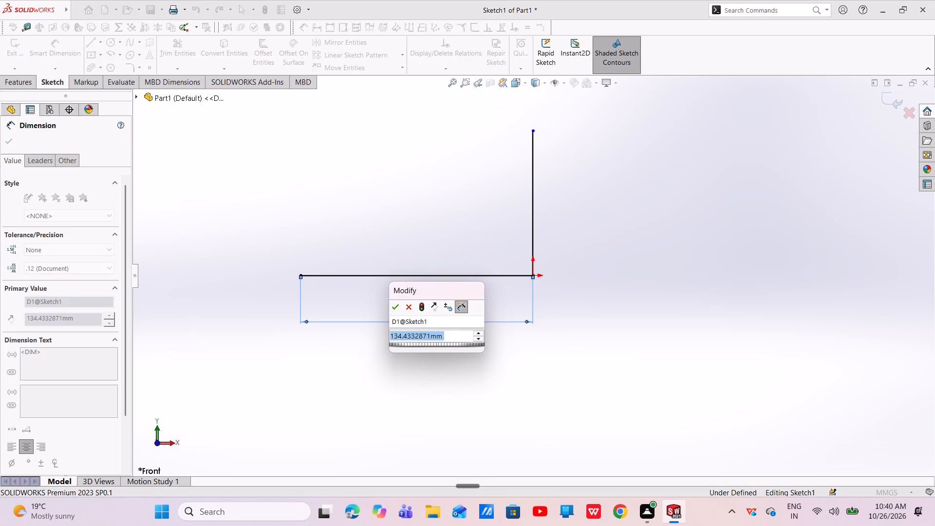
pyautogui.write('1200')
pyautogui.press('Return')
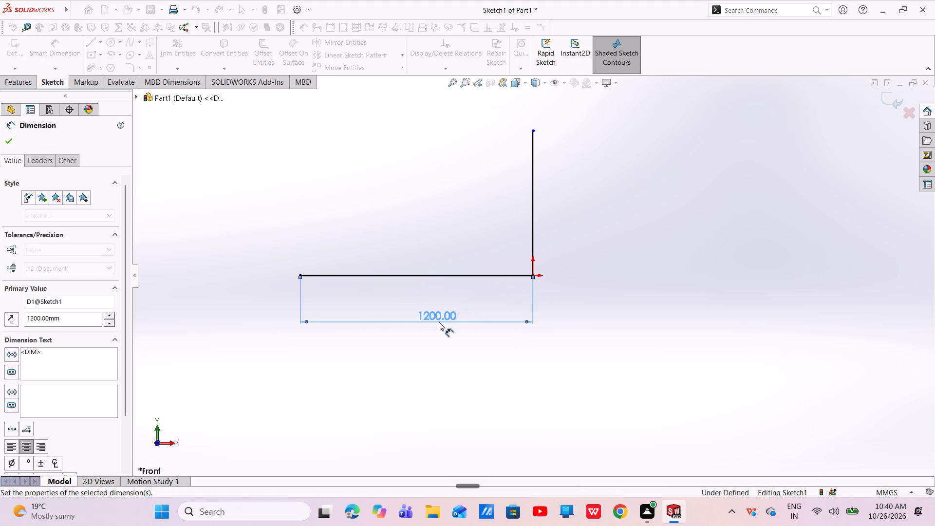
pyautogui.click(533, 178)
pyautogui.click(573, 205)
pyautogui.press('BackSpace')
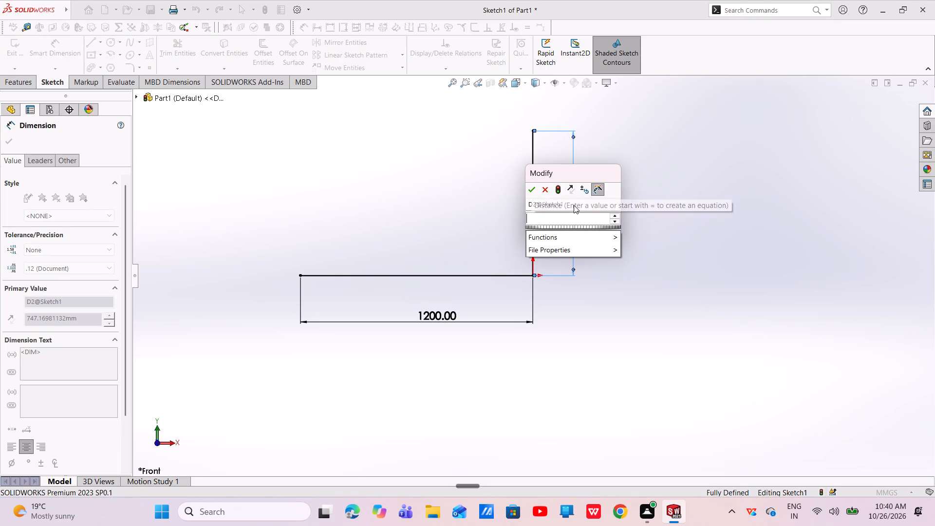
pyautogui.write('950')
pyautogui.press('Return')
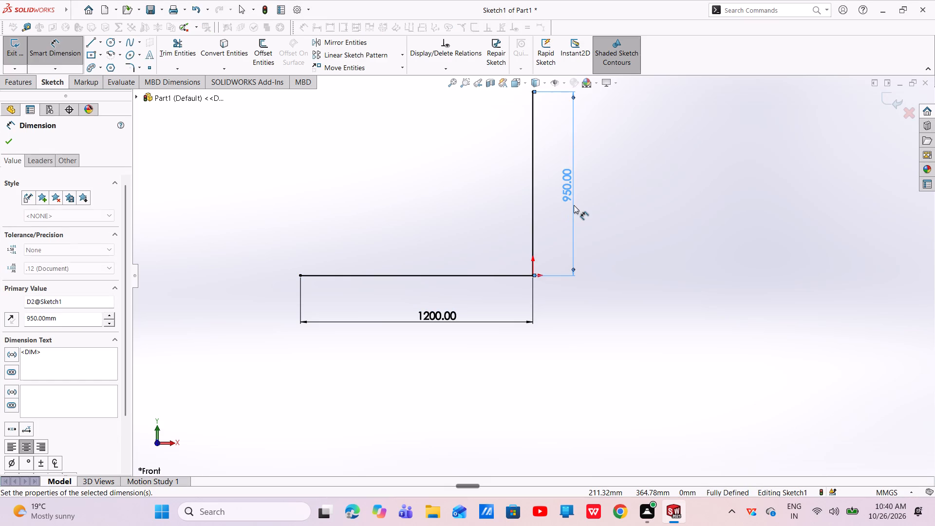
pyautogui.scroll(3, 574, 225)
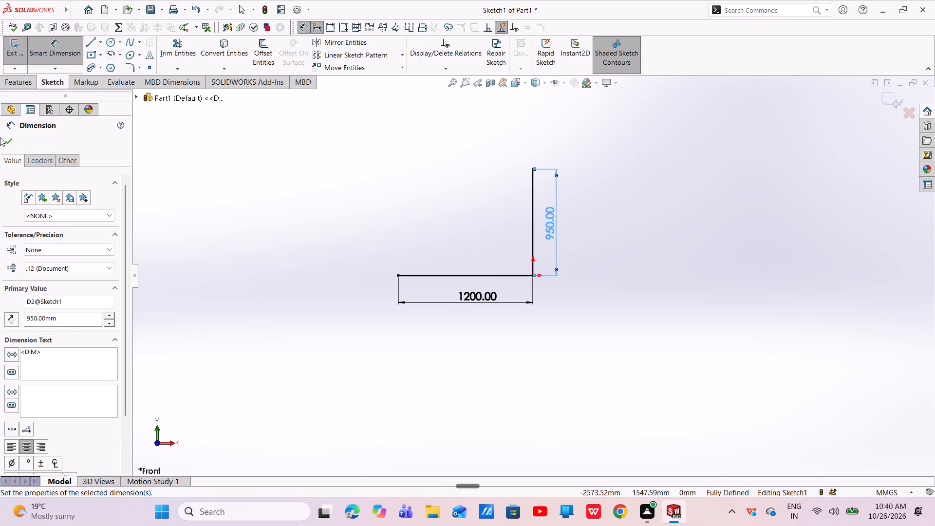
pyautogui.click(9, 139)
# Add a 75 mm sketch fillet at the corner where the two lines meet, and exit the sketch.
pyautogui.scroll(-2, 611, 208)
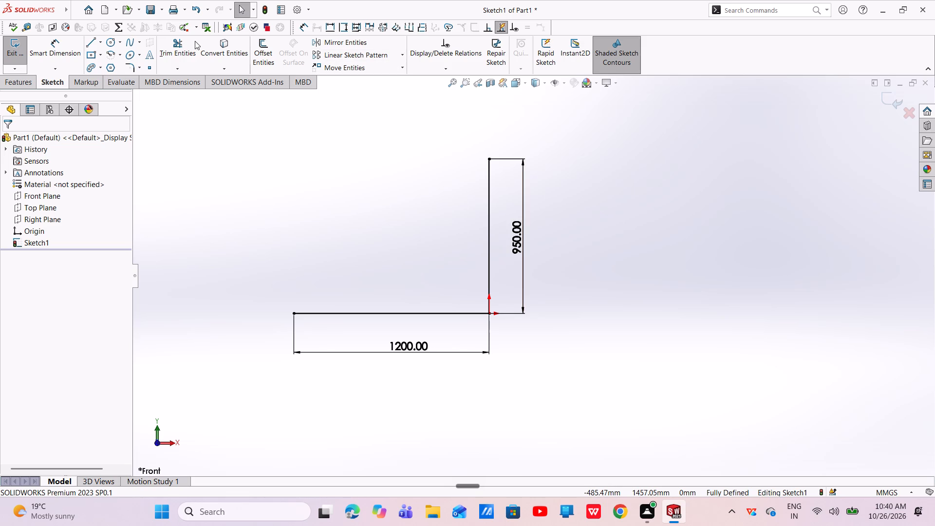
pyautogui.click(138, 70)
pyautogui.click(138, 79)
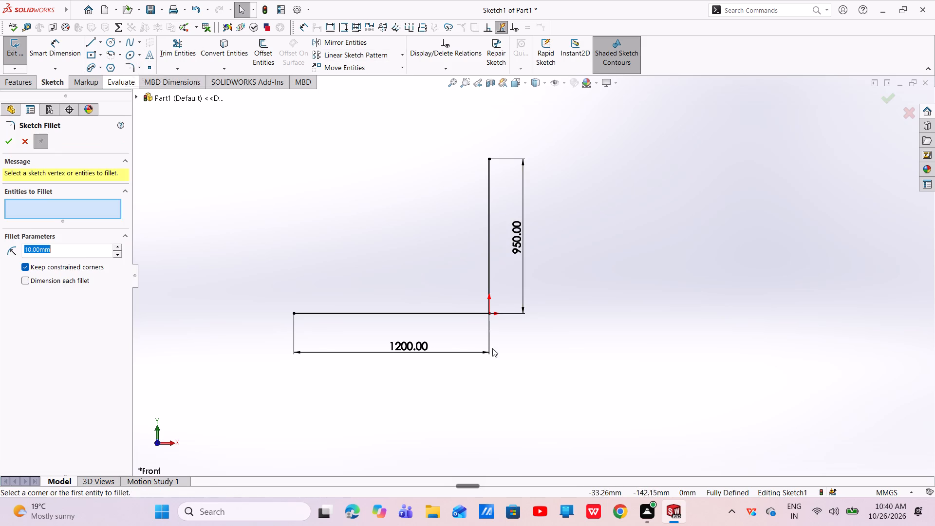
pyautogui.scroll(-2, 499, 346)
pyautogui.press('BackSpace')
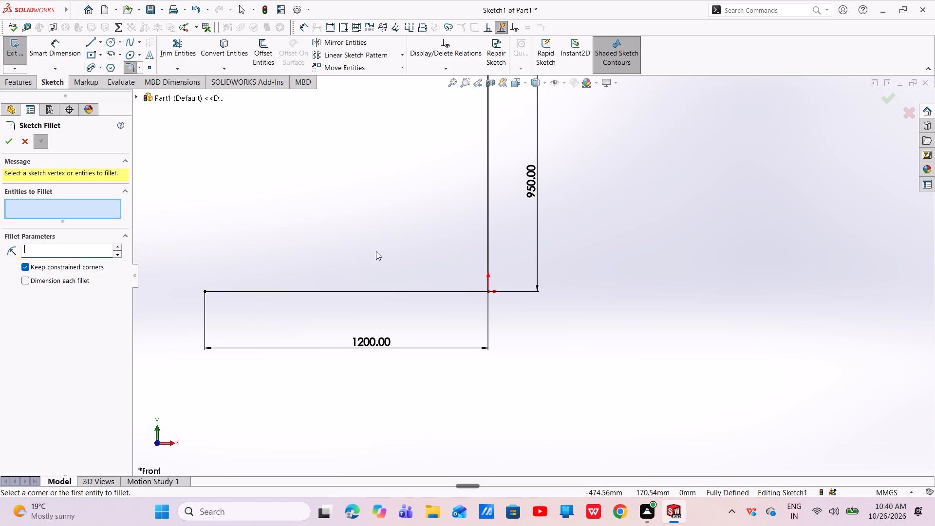
pyautogui.write('75')
pyautogui.press('Return')
pyautogui.click(488, 291)
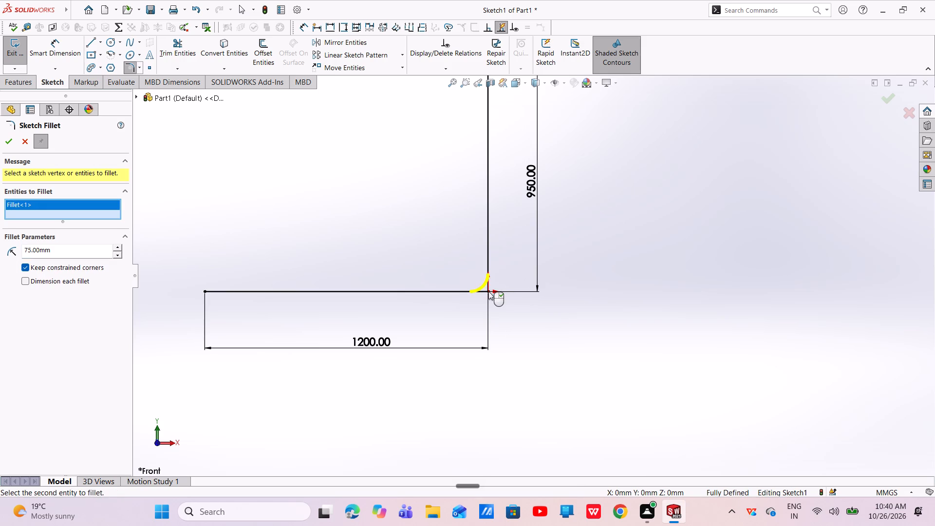
pyautogui.rightClick(488, 291)
pyautogui.scroll(-3, 510, 246)
pyautogui.scroll(4, 474, 311)
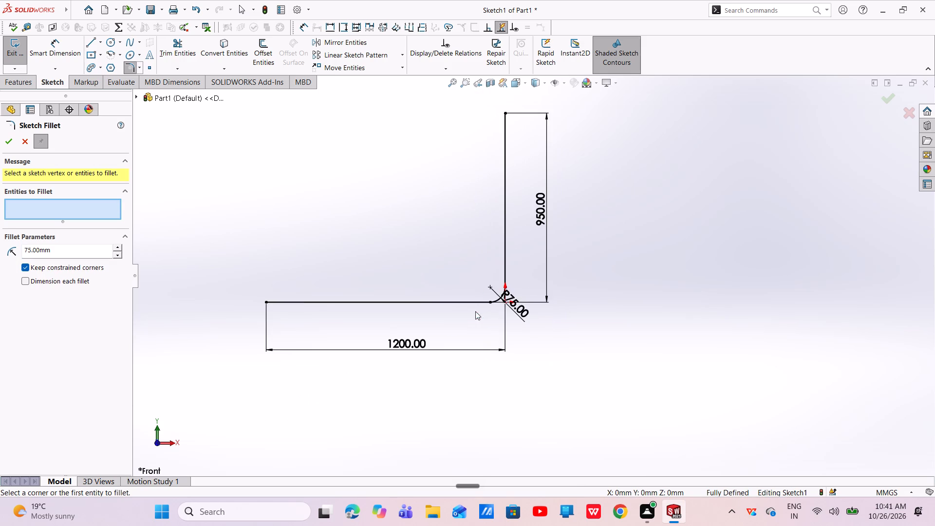
pyautogui.scroll(1, 489, 282)
pyautogui.scroll(-1, 541, 169)
pyautogui.scroll(2, 524, 218)
pyautogui.scroll(-1, 494, 223)
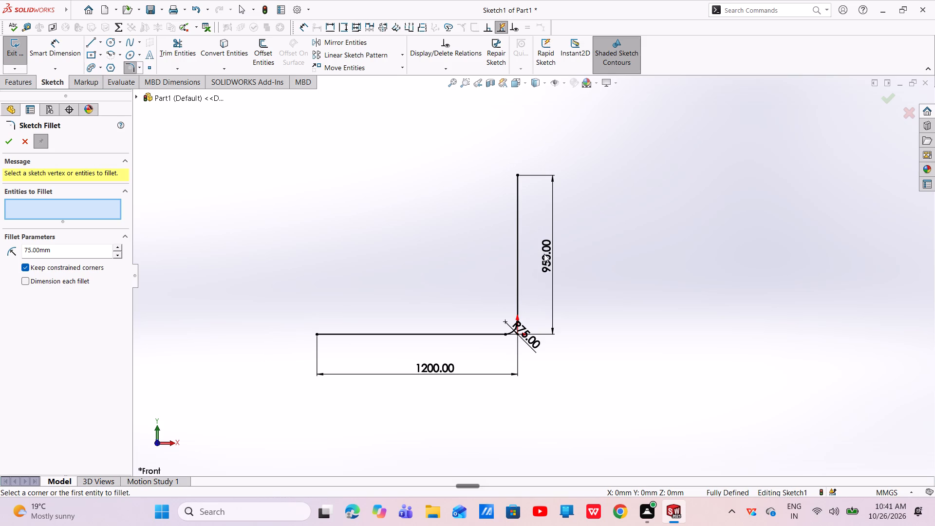
pyautogui.click(9, 142)
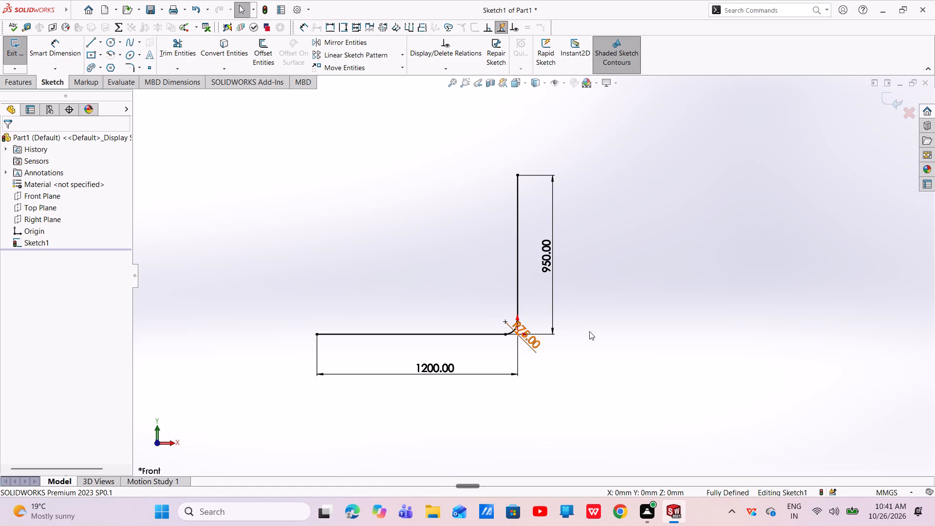
pyautogui.click(892, 100)
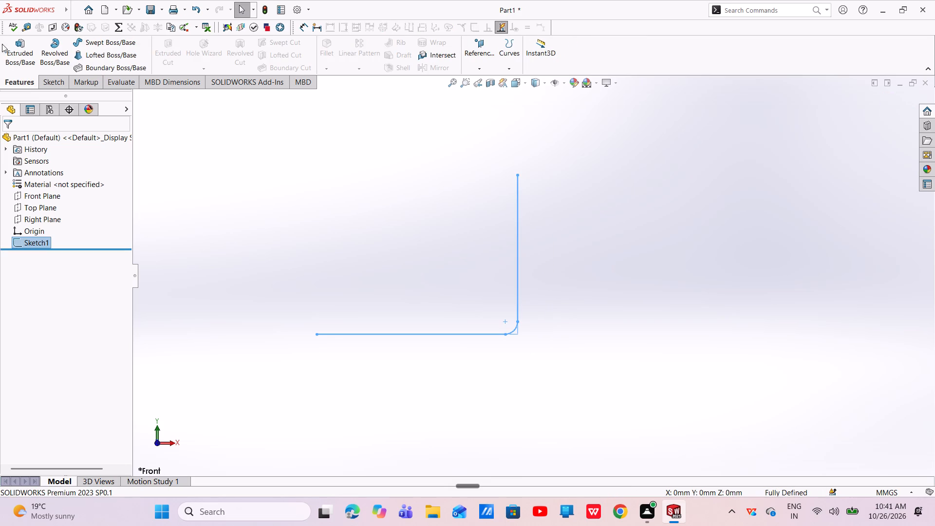
# Extrude the L-shaped sketch as a thin feature, Mid Plane with 140 mm depth and 61 mm one-direction thickness.
pyautogui.click(15, 51)
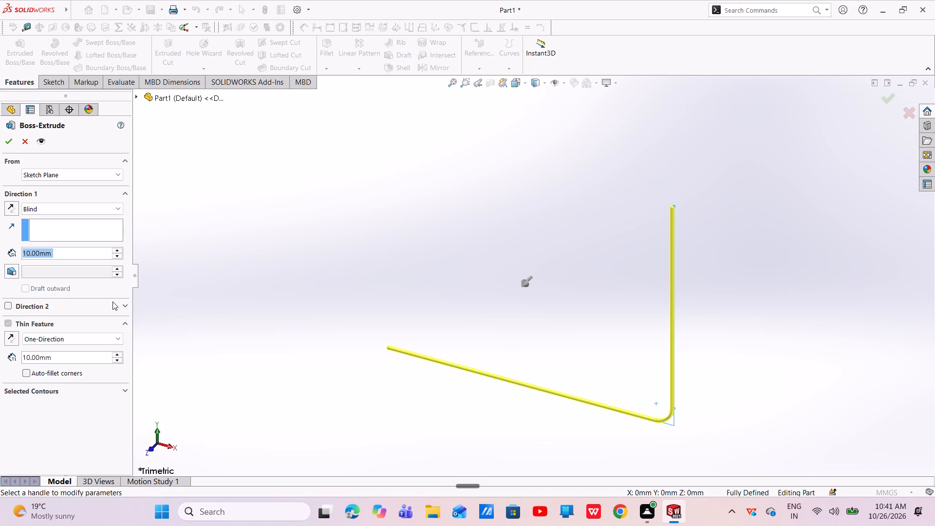
pyautogui.press('BackSpace')
pyautogui.write('140')
pyautogui.press('Return')
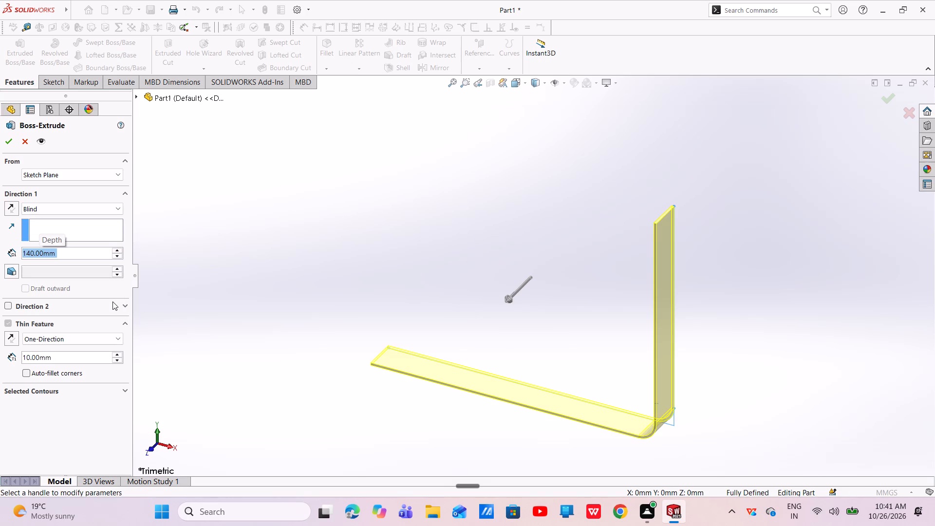
pyautogui.click(120, 207)
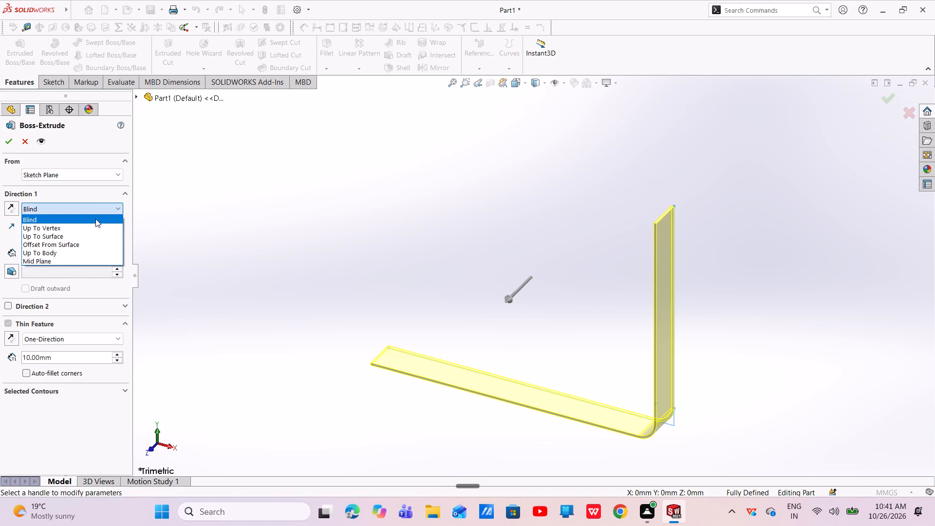
pyautogui.click(71, 259)
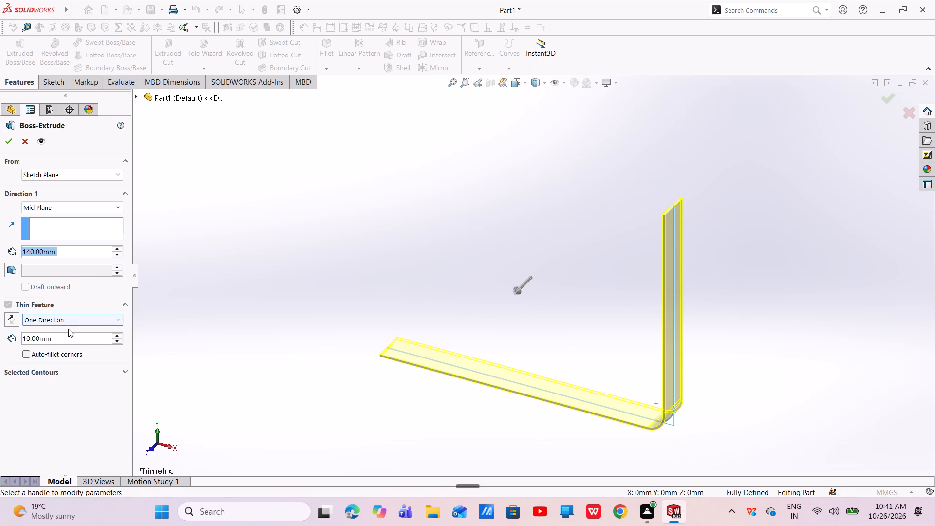
pyautogui.moveTo(66, 330); pyautogui.dragTo(31, 331)
pyautogui.moveTo(60, 341); pyautogui.dragTo(4, 324)
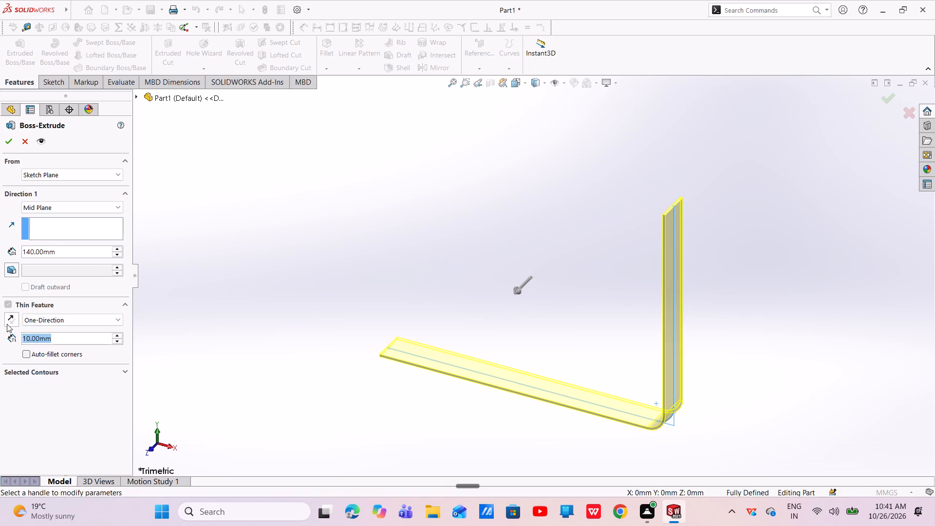
pyautogui.press('BackSpace')
pyautogui.press('6')
pyautogui.press('1')
pyautogui.press('Return')
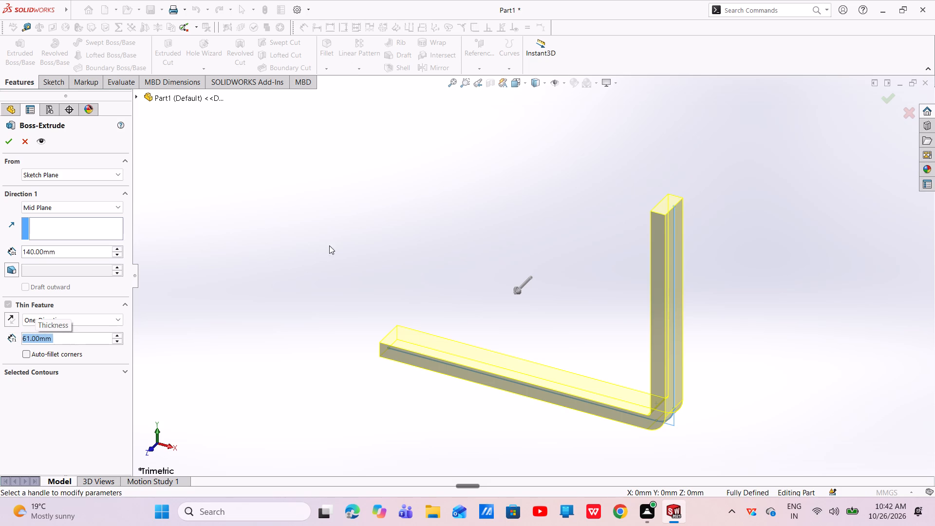
pyautogui.click(883, 105)
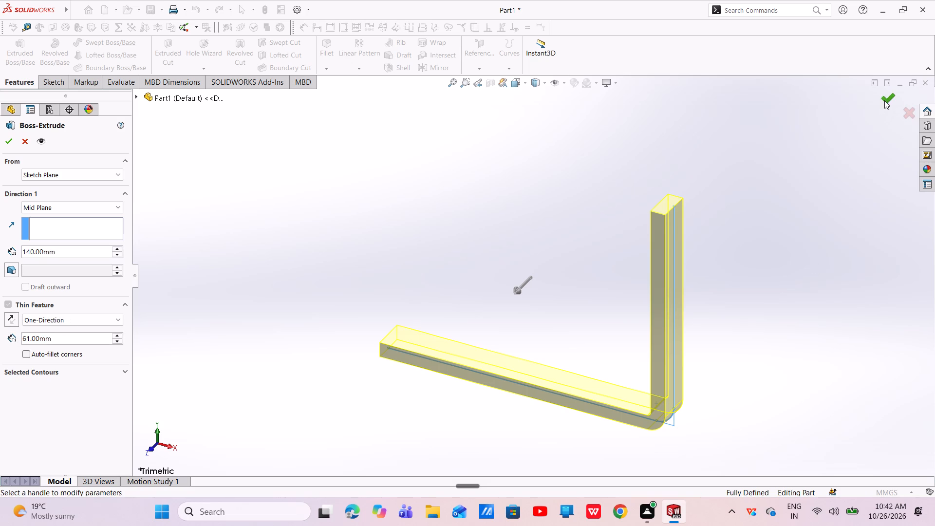
pyautogui.click(884, 100)
# On the L-shaped body's side face, sketch a sloped line about 278 mm long from the load arm's free end edge to its bottom edge.
pyautogui.scroll(2, 592, 344)
pyautogui.moveTo(609, 332); pyautogui.dragTo(641, 379, button='middle')
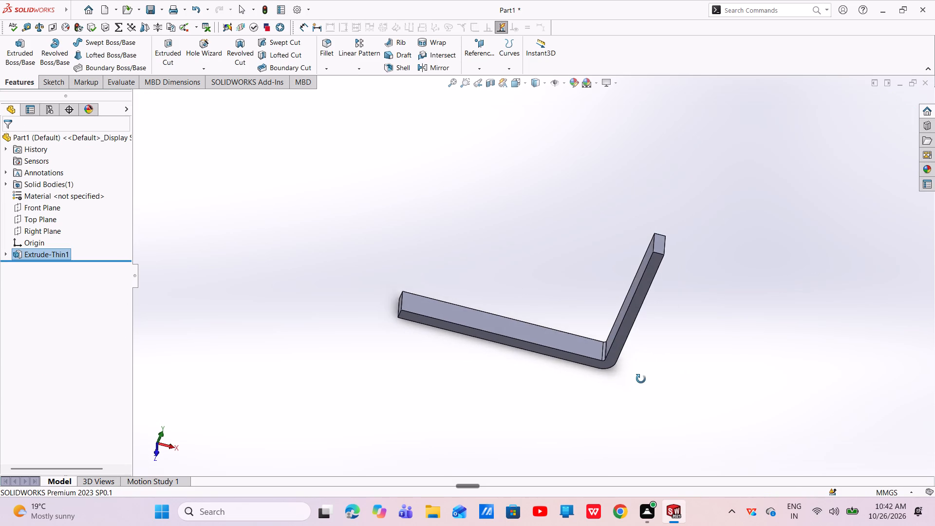
pyautogui.moveTo(641, 379); pyautogui.dragTo(642, 332, button='middle')
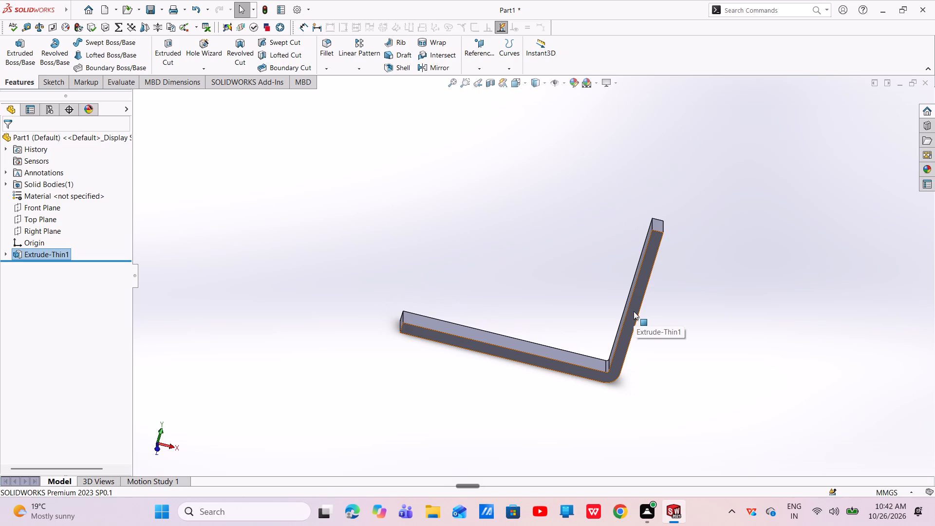
pyautogui.click(489, 347)
pyautogui.click(534, 320)
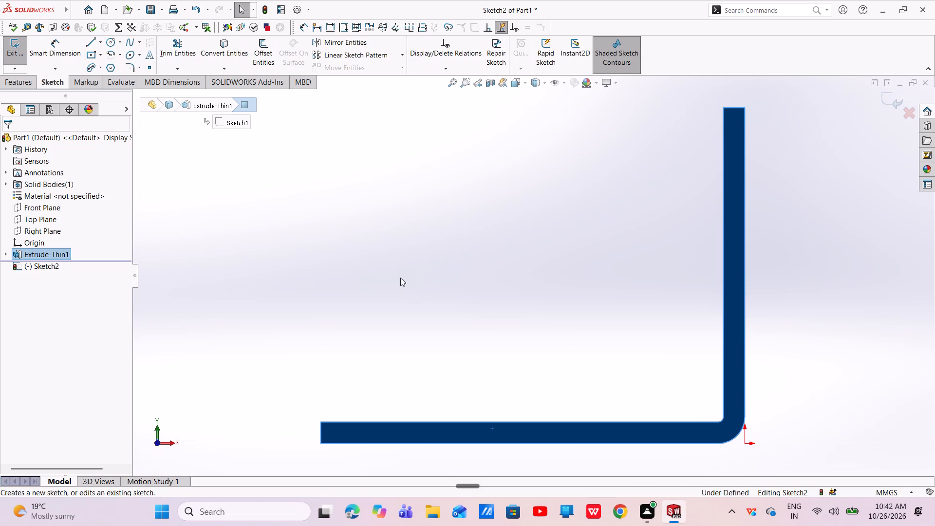
pyautogui.scroll(-4, 357, 444)
pyautogui.scroll(-1, 417, 390)
pyautogui.scroll(2, 413, 382)
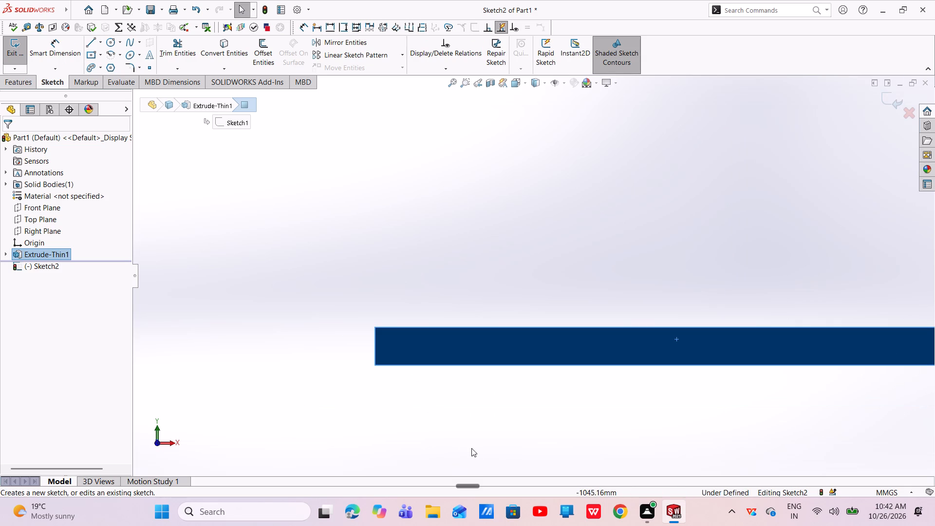
pyautogui.click(89, 41)
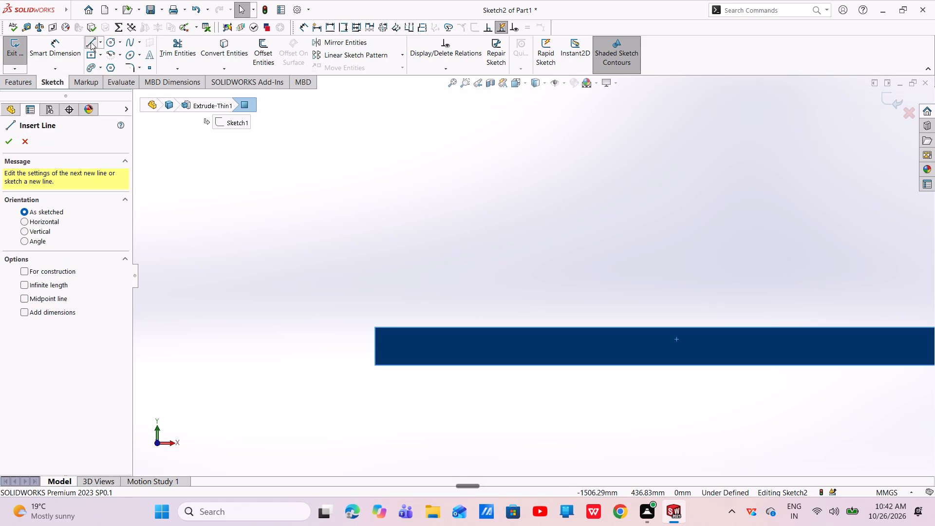
pyautogui.scroll(-4, 374, 336)
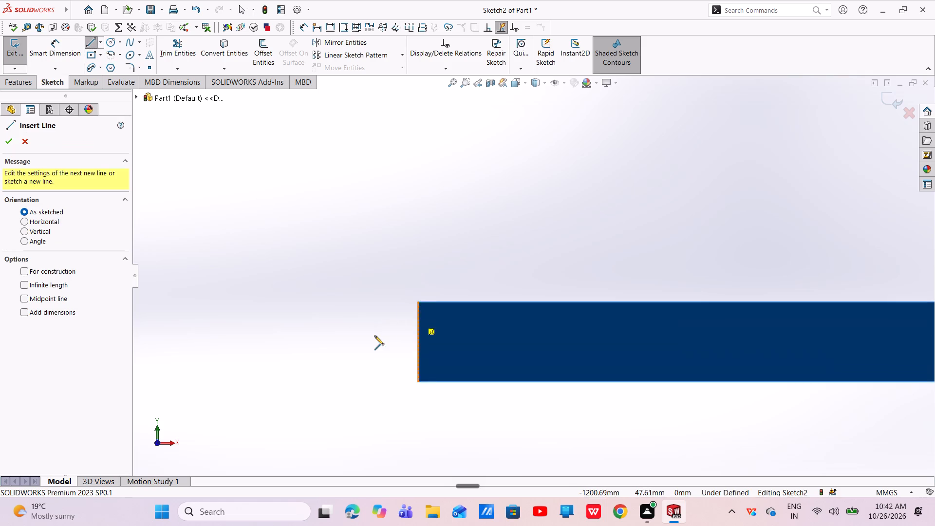
pyautogui.scroll(-1, 374, 336)
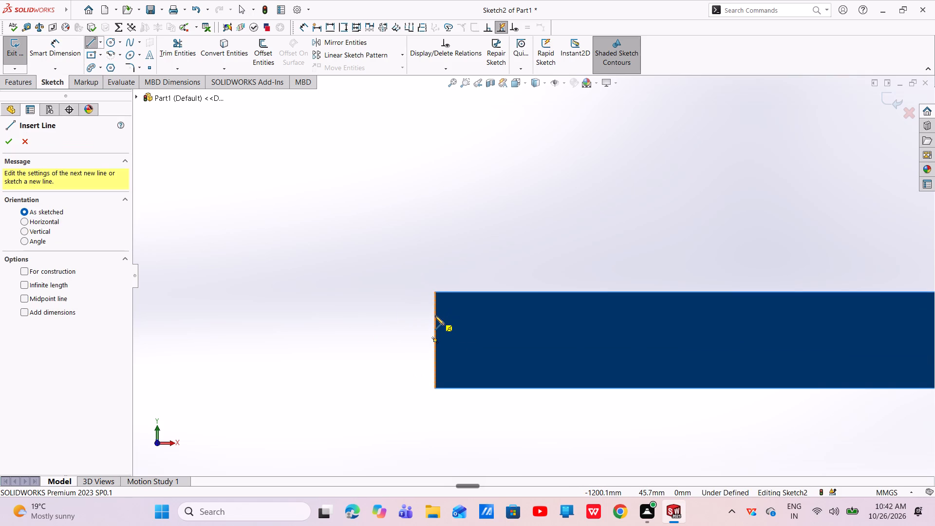
pyautogui.click(435, 316)
pyautogui.scroll(3, 636, 369)
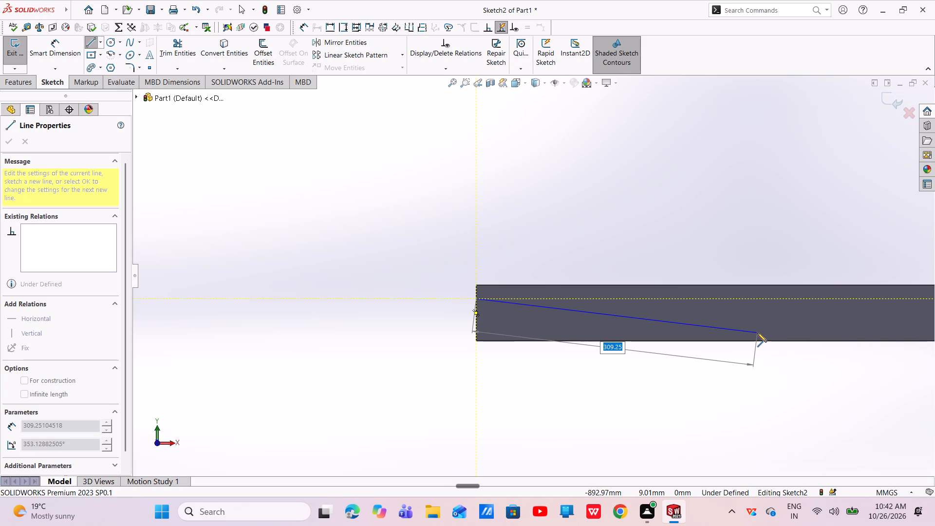
pyautogui.scroll(2, 757, 333)
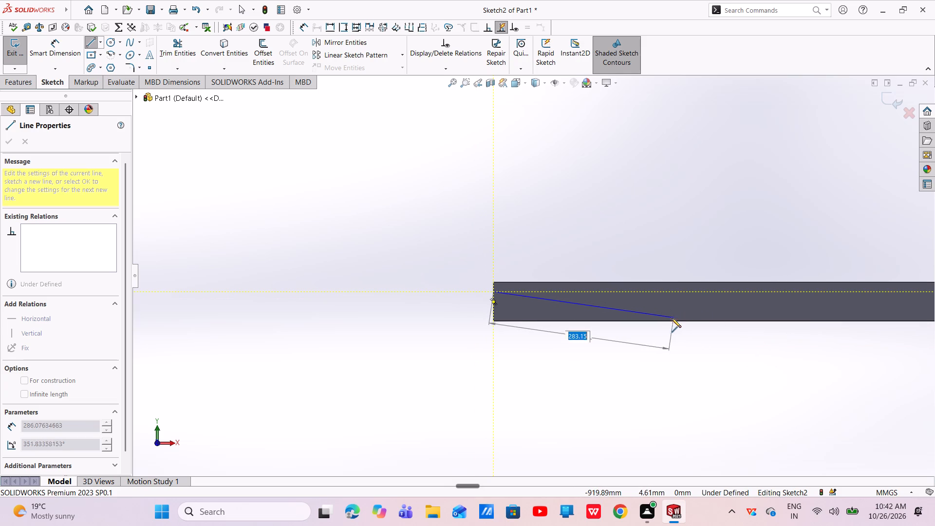
pyautogui.click(668, 319)
pyautogui.rightClick(668, 319)
pyautogui.click(684, 323)
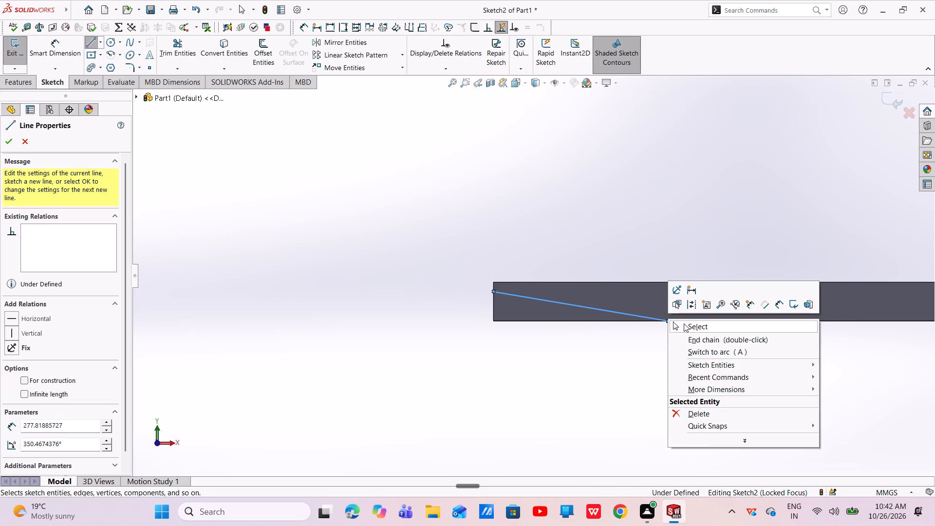
# Dimension the sloped line's start point 12.5 mm below the load arm's top edge.
pyautogui.scroll(-6, 495, 287)
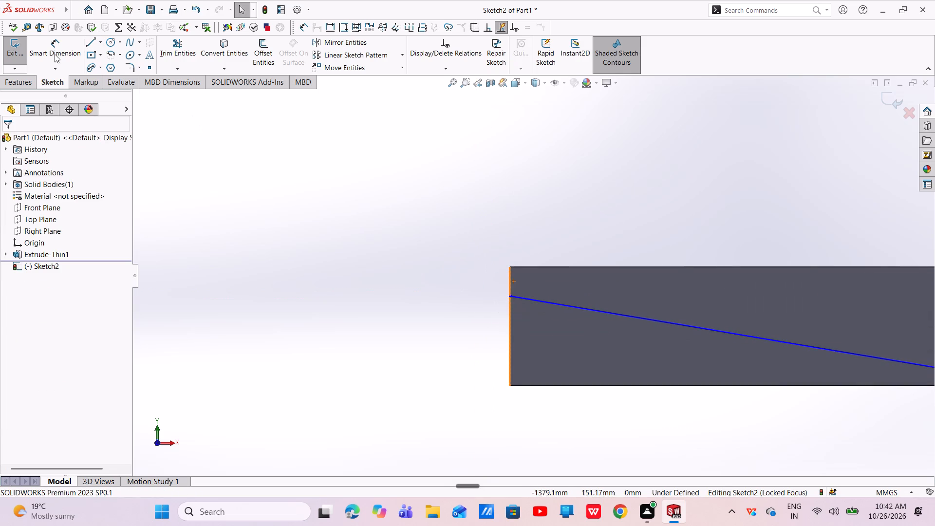
pyautogui.click(51, 47)
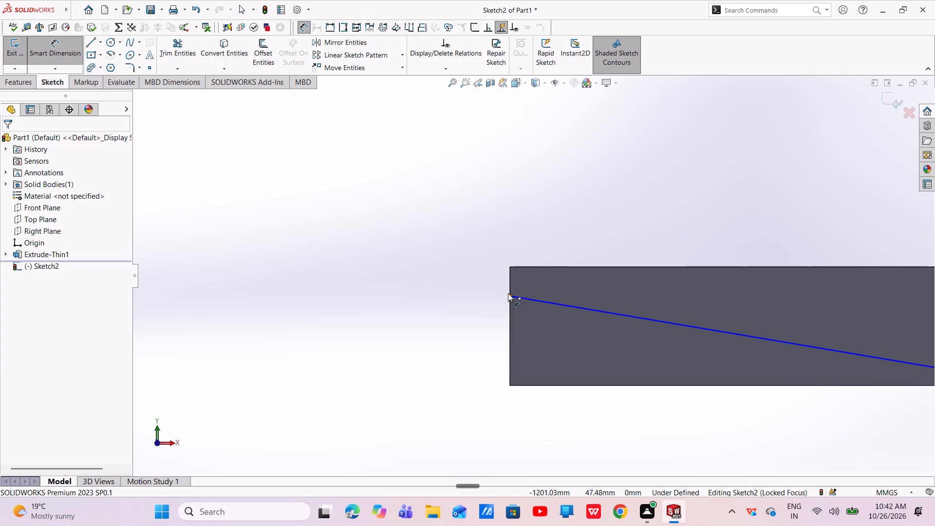
pyautogui.click(508, 296)
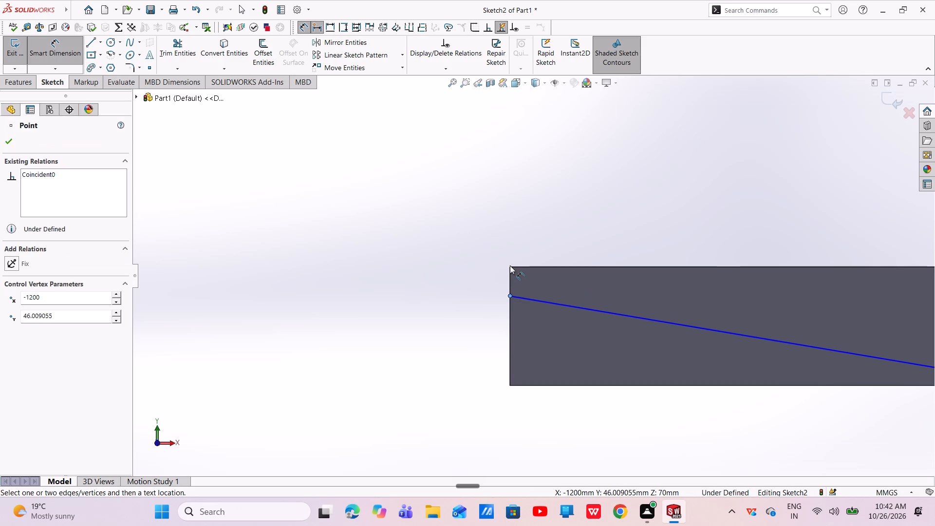
pyautogui.click(515, 267)
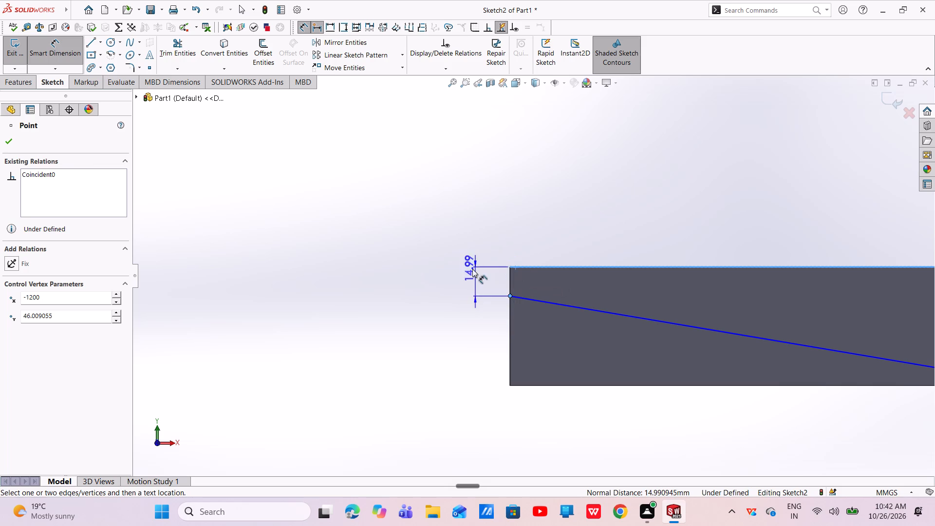
pyautogui.click(449, 292)
pyautogui.press('BackSpace')
pyautogui.write('12.5')
pyautogui.press('Return')
pyautogui.scroll(3, 449, 292)
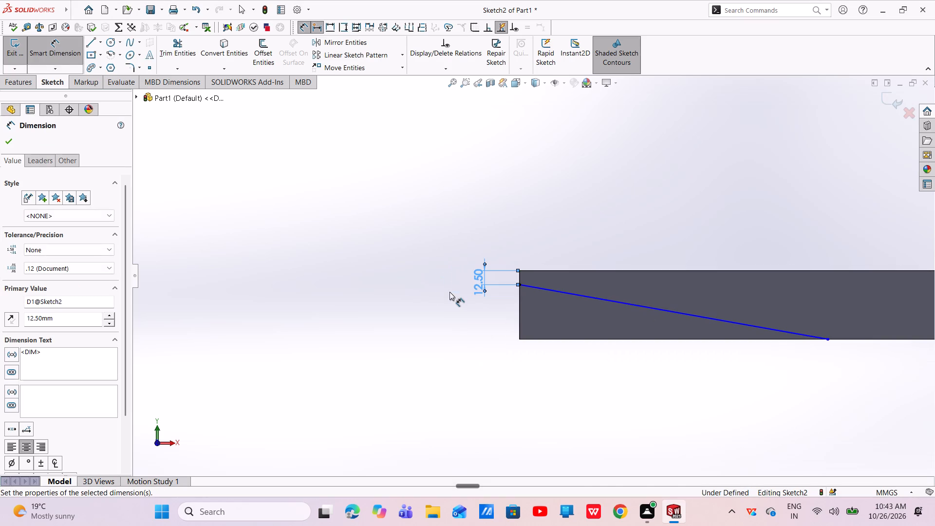
pyautogui.click(12, 144)
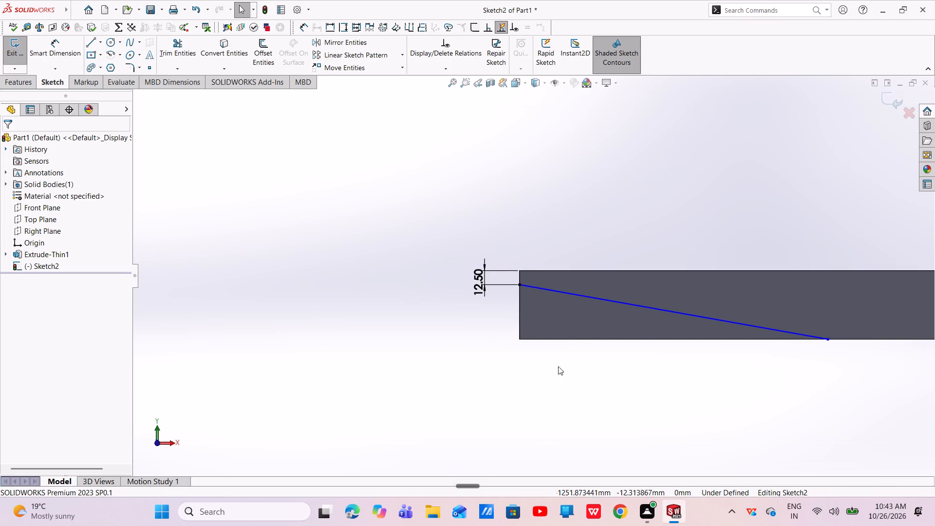
# Dimension the sloped line's lower endpoint 610 mm horizontally from the load arm's free end edge.
pyautogui.scroll(4, 661, 361)
pyautogui.scroll(-2, 820, 289)
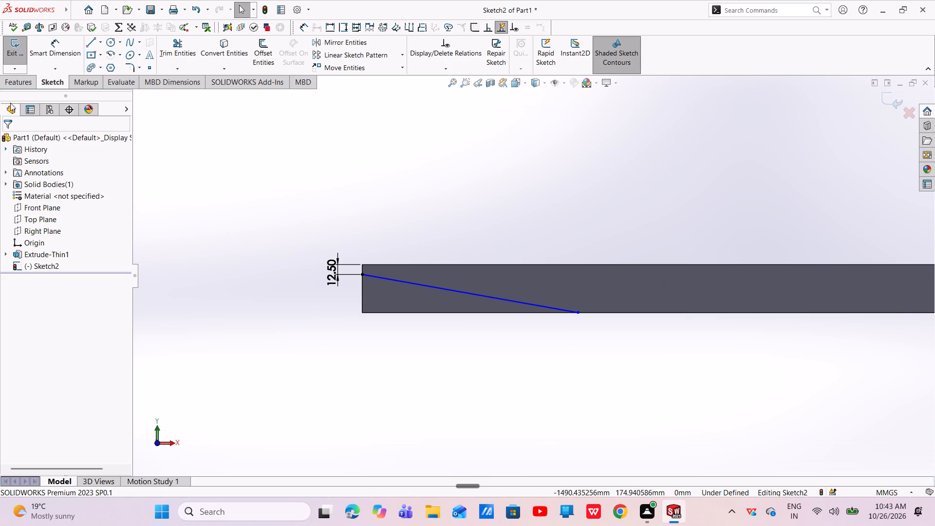
pyautogui.click(49, 57)
pyautogui.scroll(-4, 507, 351)
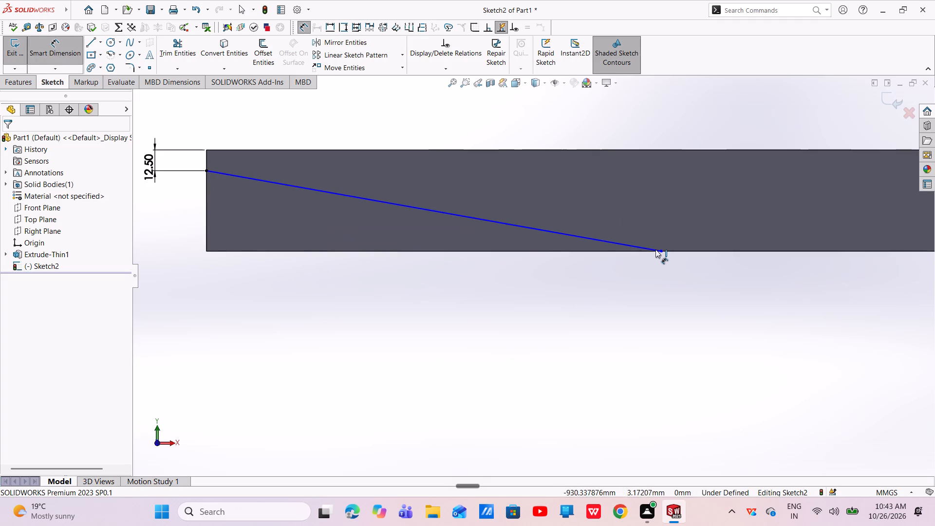
pyautogui.click(660, 252)
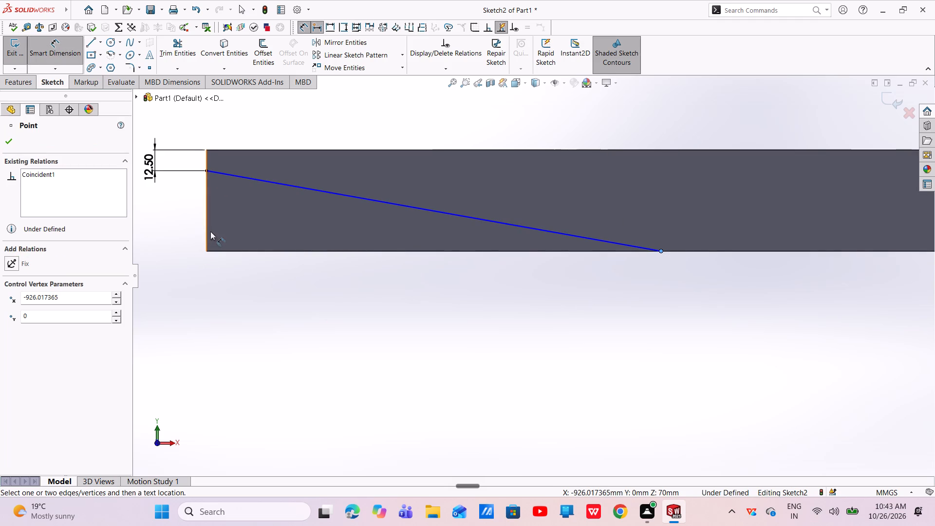
pyautogui.click(207, 229)
pyautogui.click(397, 355)
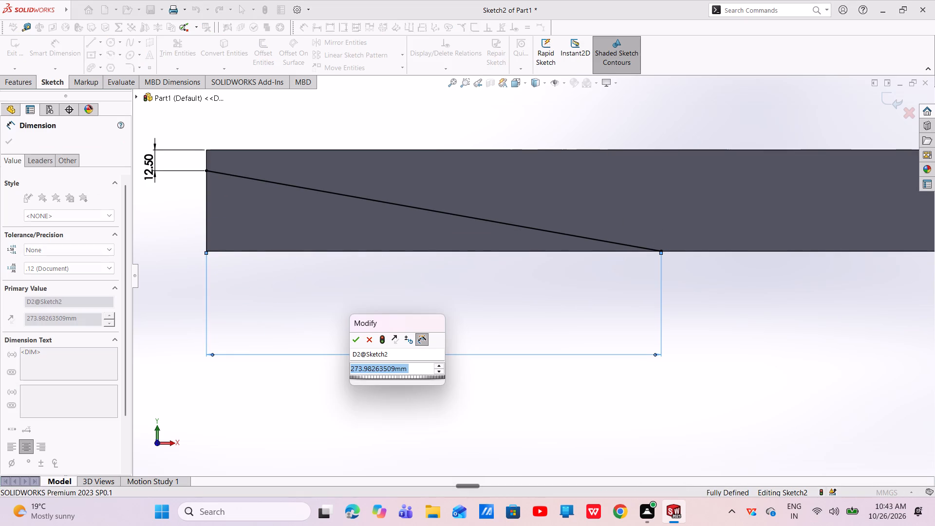
pyautogui.press('BackSpace')
pyautogui.write('610')
pyautogui.press('Return')
pyautogui.scroll(8, 405, 316)
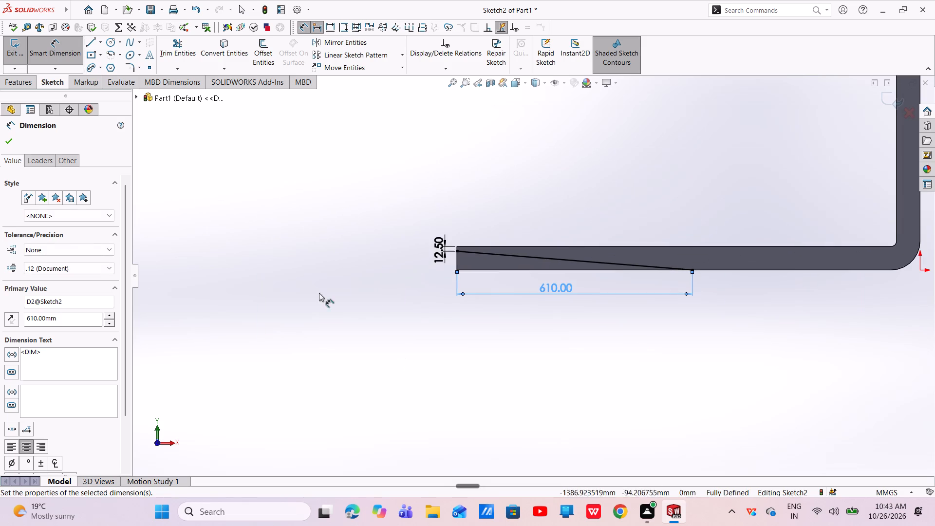
pyautogui.click(5, 143)
pyautogui.scroll(1, 647, 298)
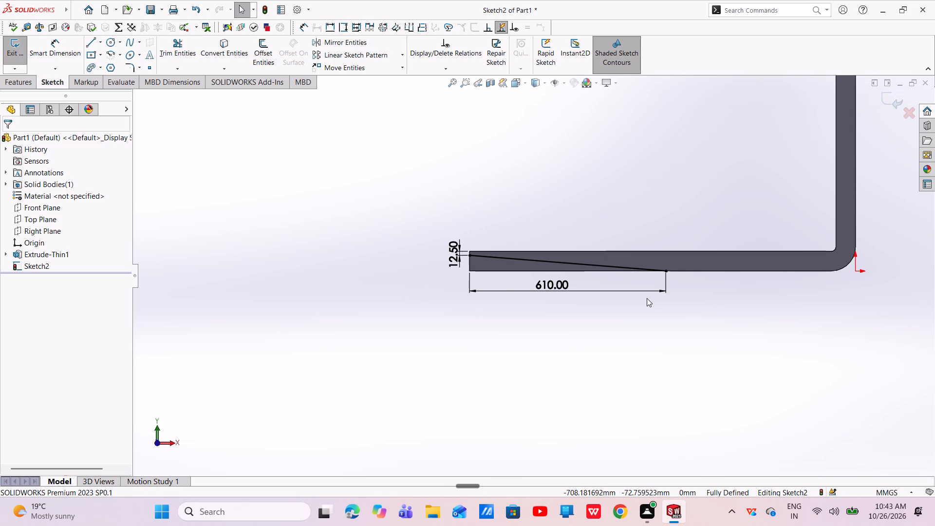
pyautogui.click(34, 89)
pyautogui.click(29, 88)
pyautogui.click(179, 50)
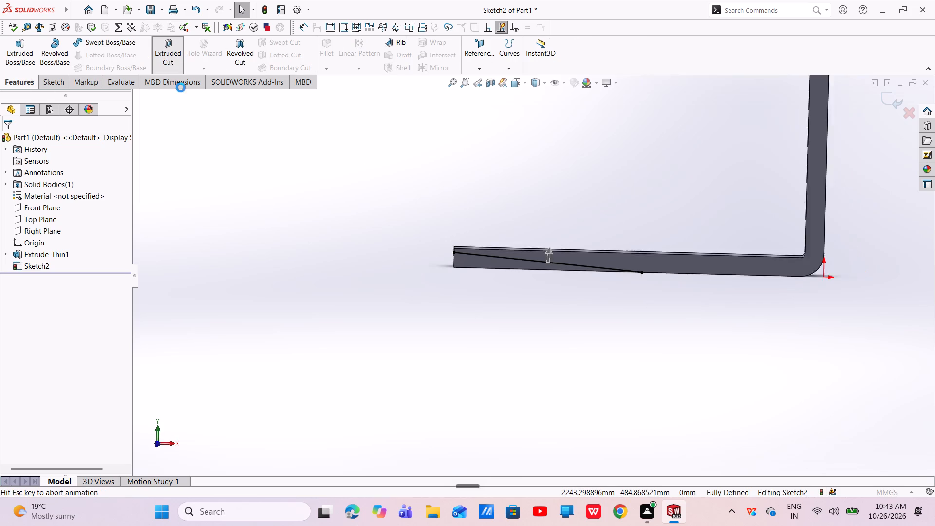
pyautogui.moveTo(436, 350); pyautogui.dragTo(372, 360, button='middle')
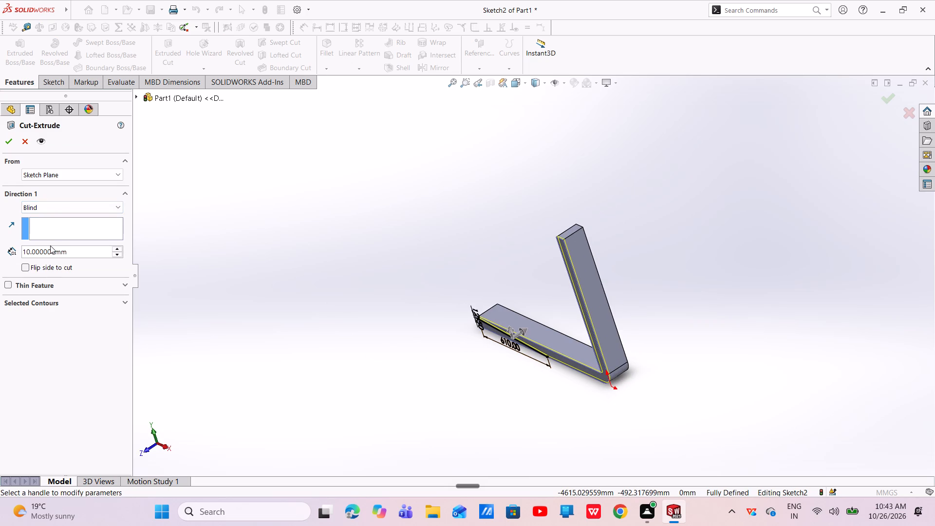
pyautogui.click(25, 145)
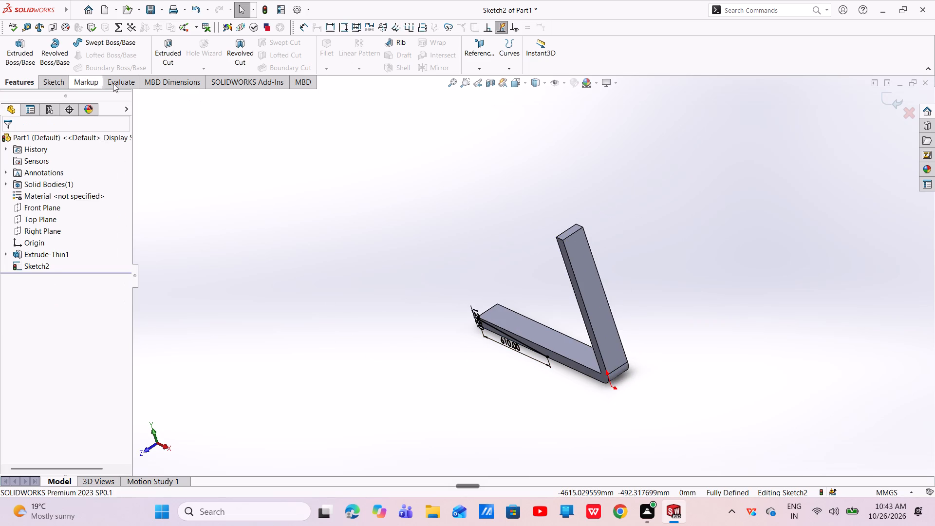
# Make an extruded cut from the sloped line, Through All in both directions, with Direction 1 reversed and the side to cut unflipped.
pyautogui.click(160, 52)
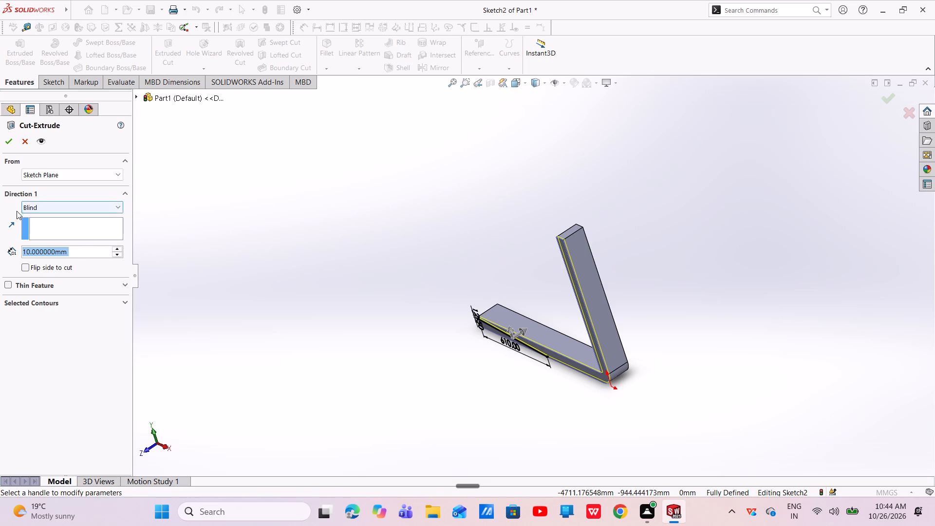
pyautogui.click(60, 200)
pyautogui.click(58, 207)
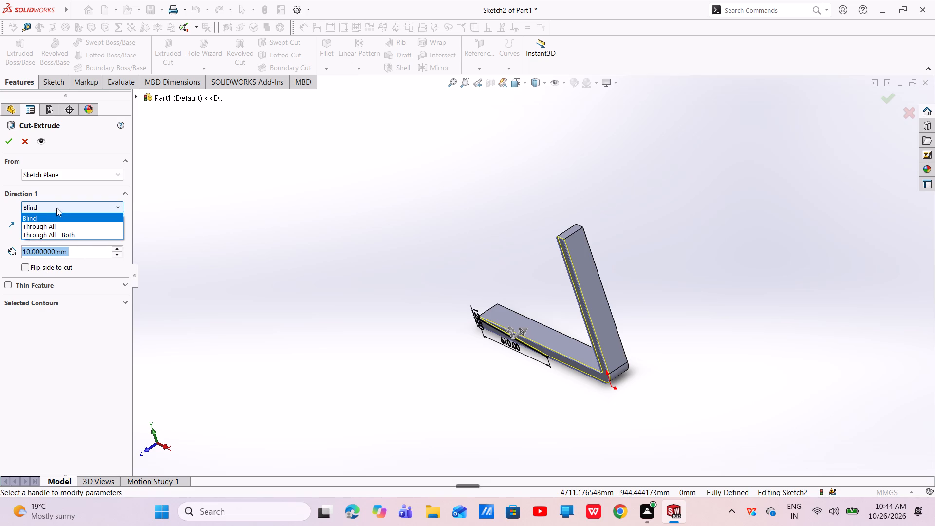
pyautogui.click(49, 224)
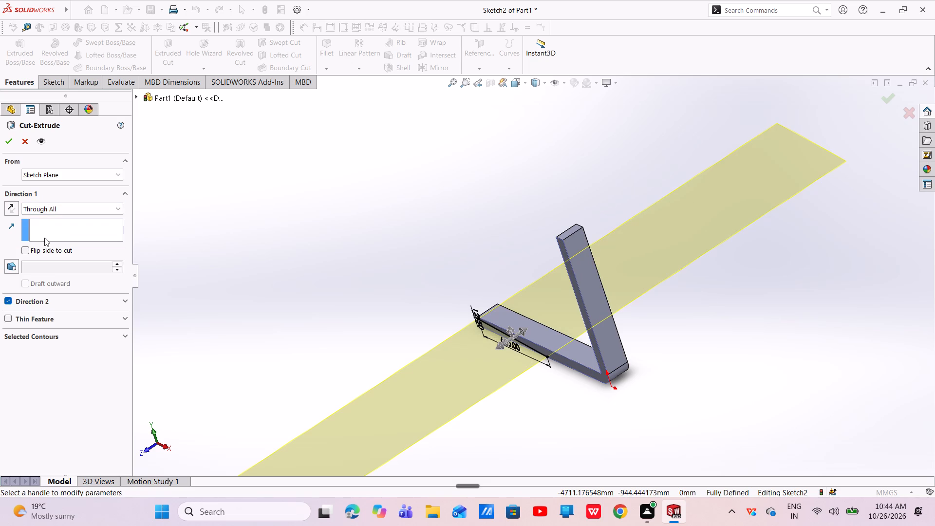
pyautogui.click(9, 208)
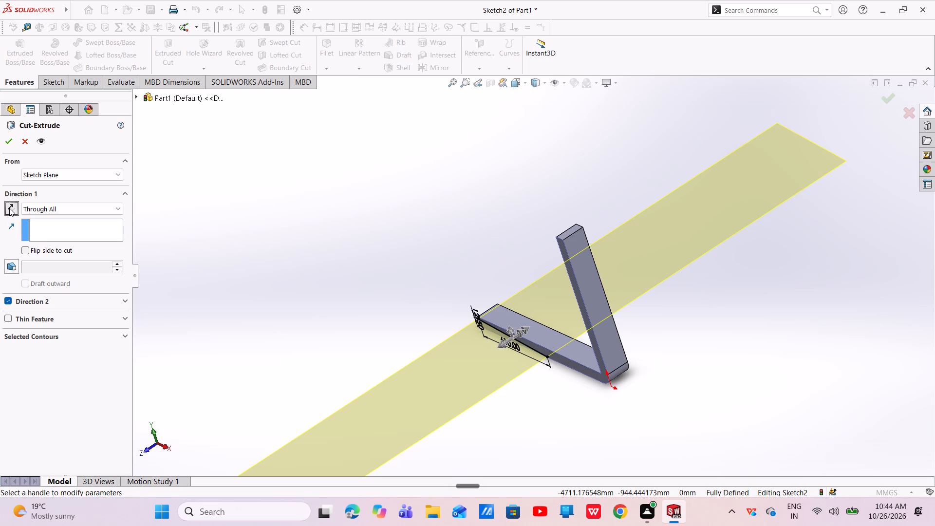
pyautogui.scroll(2, 246, 292)
pyautogui.moveTo(279, 335); pyautogui.dragTo(414, 391, button='middle')
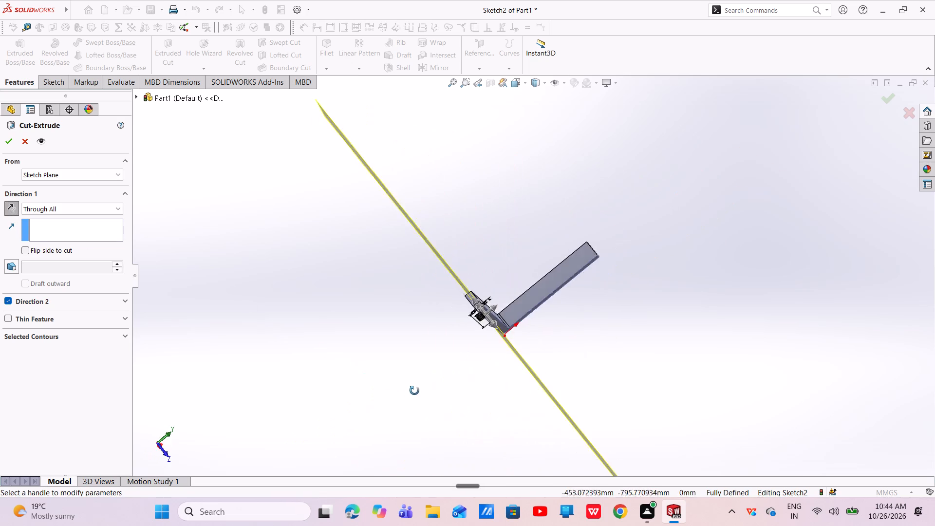
pyautogui.moveTo(414, 391); pyautogui.dragTo(388, 375, button='middle')
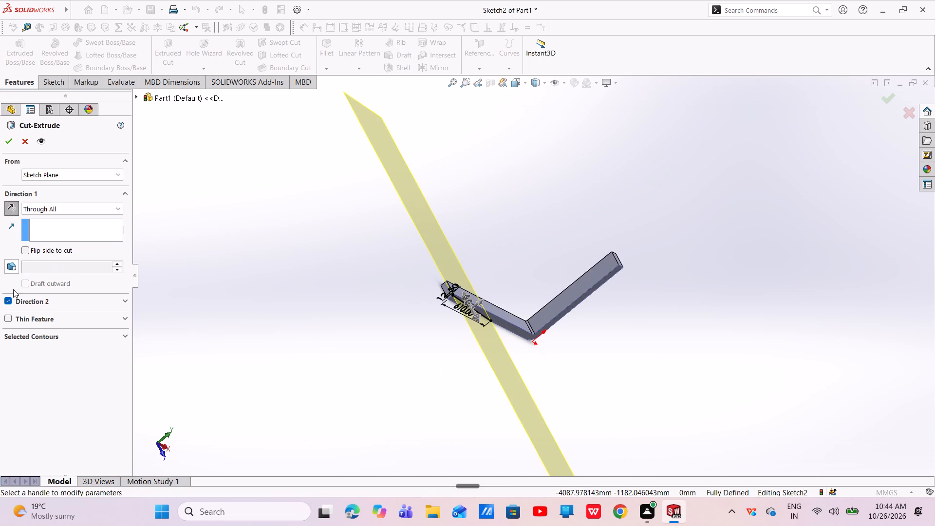
pyautogui.click(13, 207)
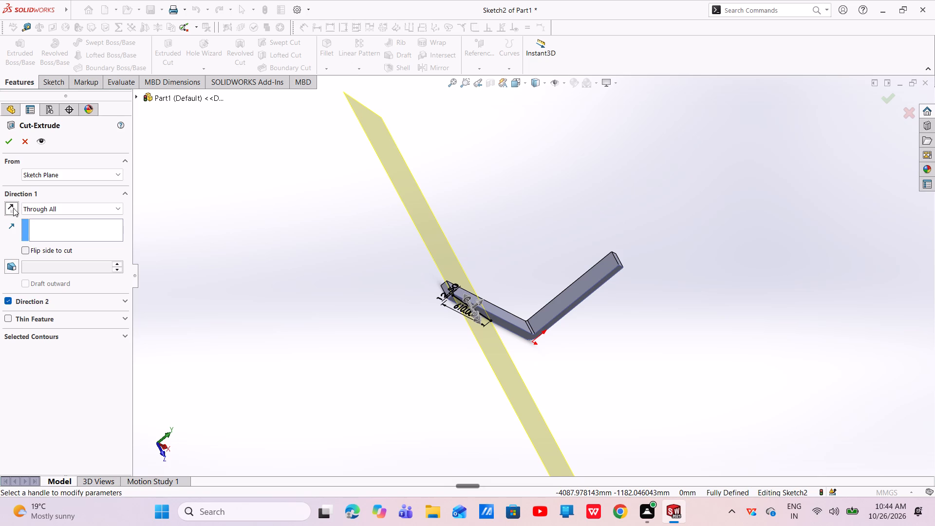
pyautogui.click(13, 208)
pyautogui.click(6, 141)
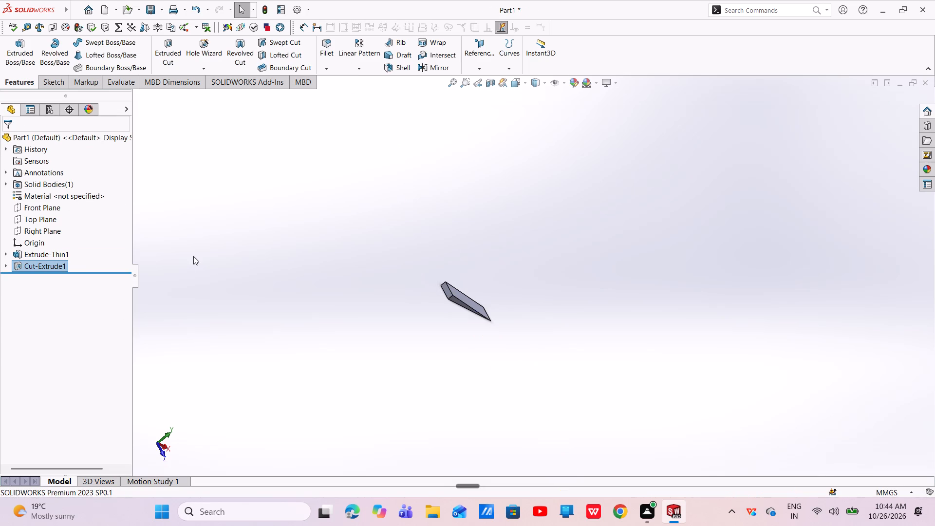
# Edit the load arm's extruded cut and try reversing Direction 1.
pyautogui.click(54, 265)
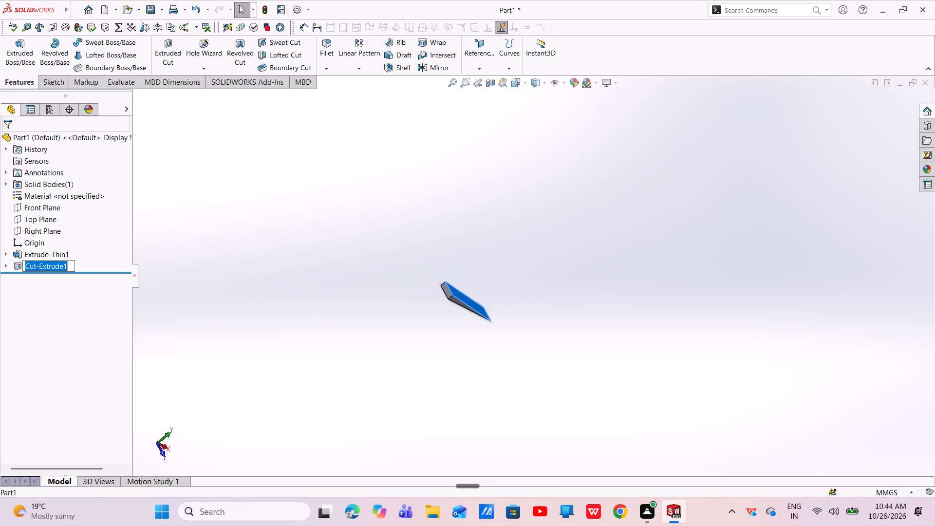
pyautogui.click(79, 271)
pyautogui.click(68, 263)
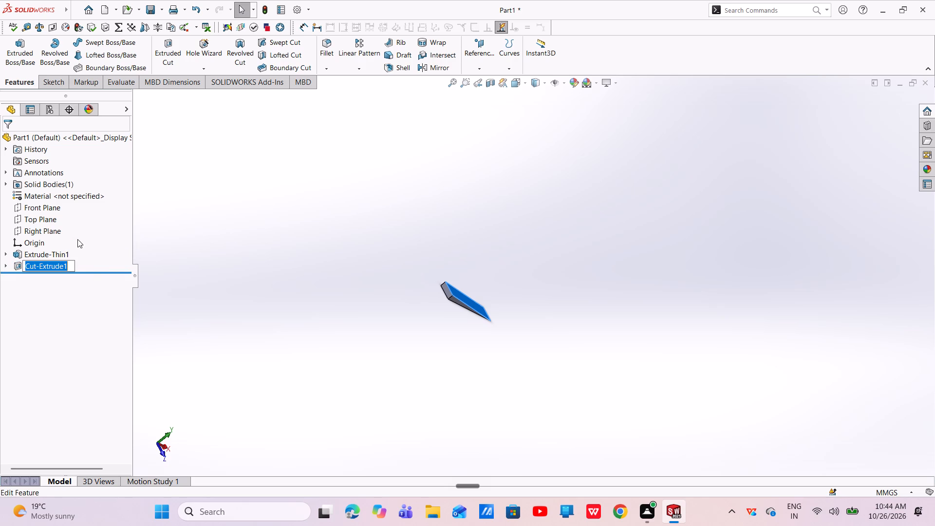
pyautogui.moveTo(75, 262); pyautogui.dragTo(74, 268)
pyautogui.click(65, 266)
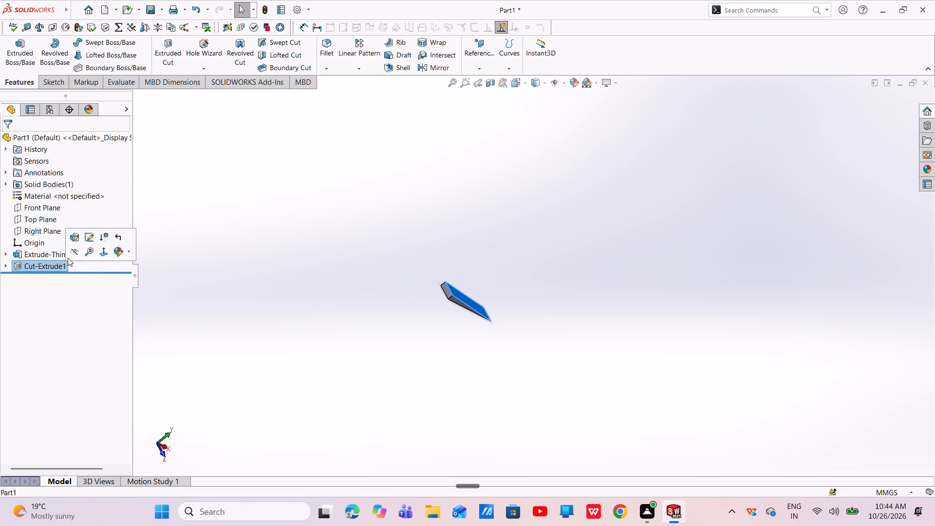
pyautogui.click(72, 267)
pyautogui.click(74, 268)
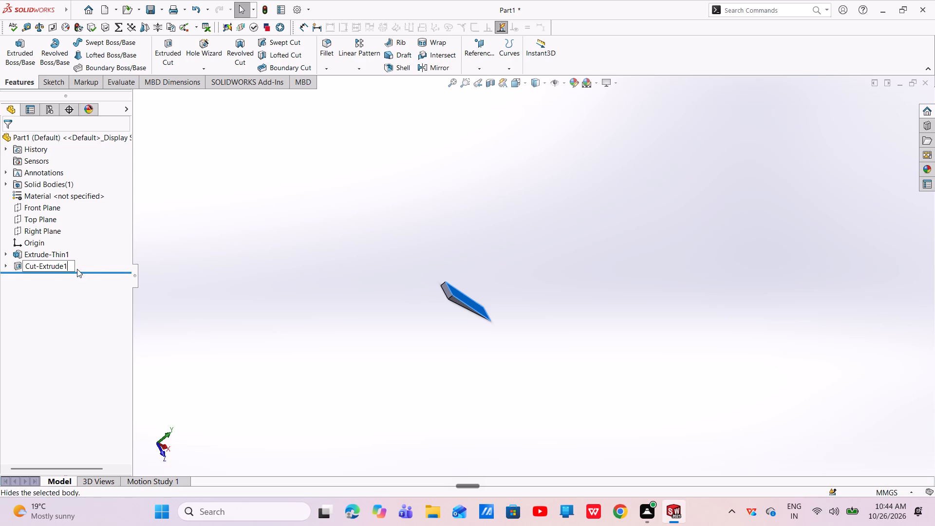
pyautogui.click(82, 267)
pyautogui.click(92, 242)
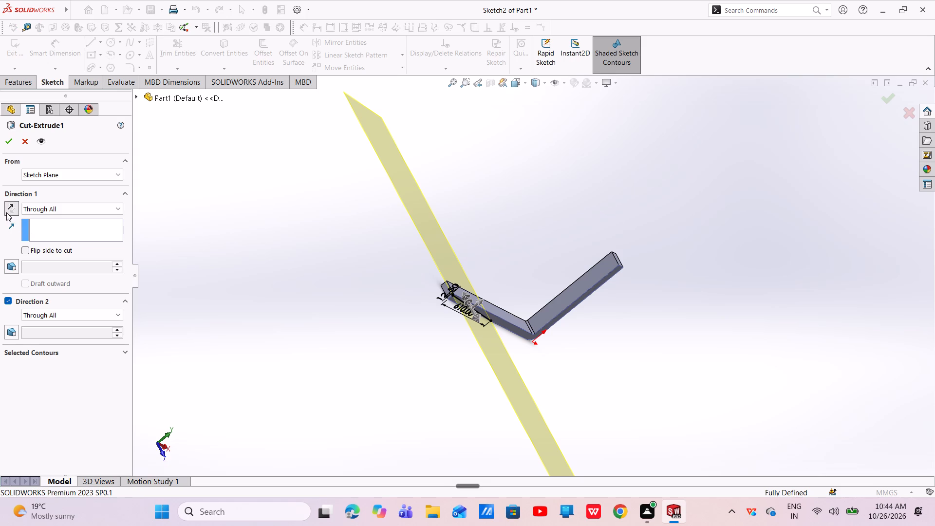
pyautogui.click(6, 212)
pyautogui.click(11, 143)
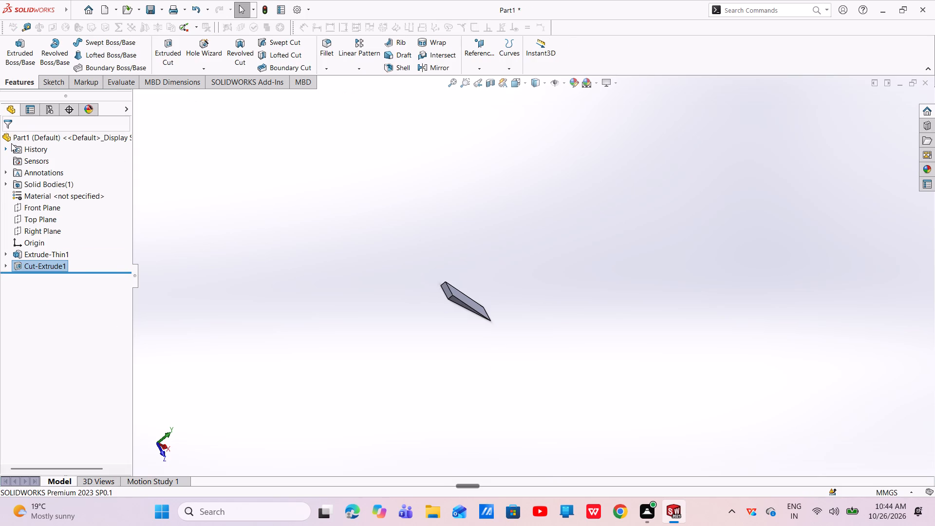
# Edit the load arm's extruded cut to use the Through All - Both end condition, with Direction 1 reversed again.
pyautogui.click(61, 265)
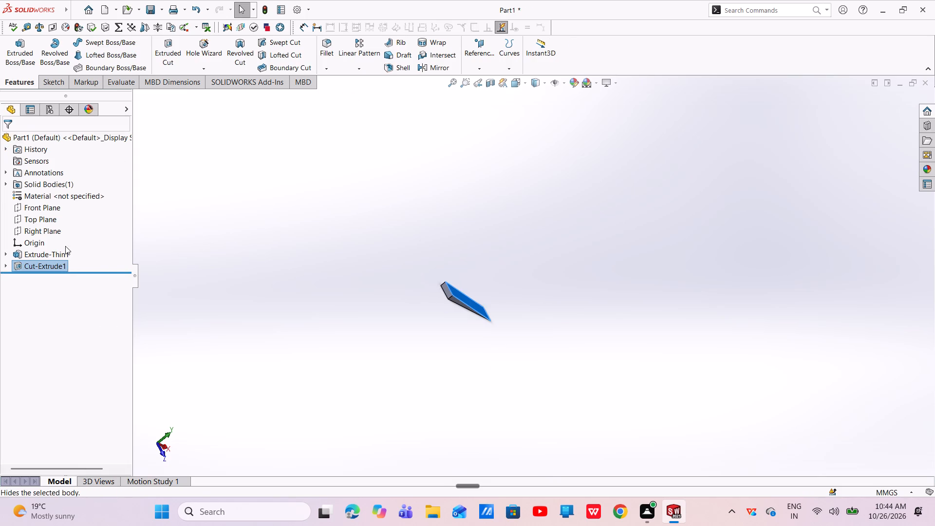
pyautogui.click(81, 270)
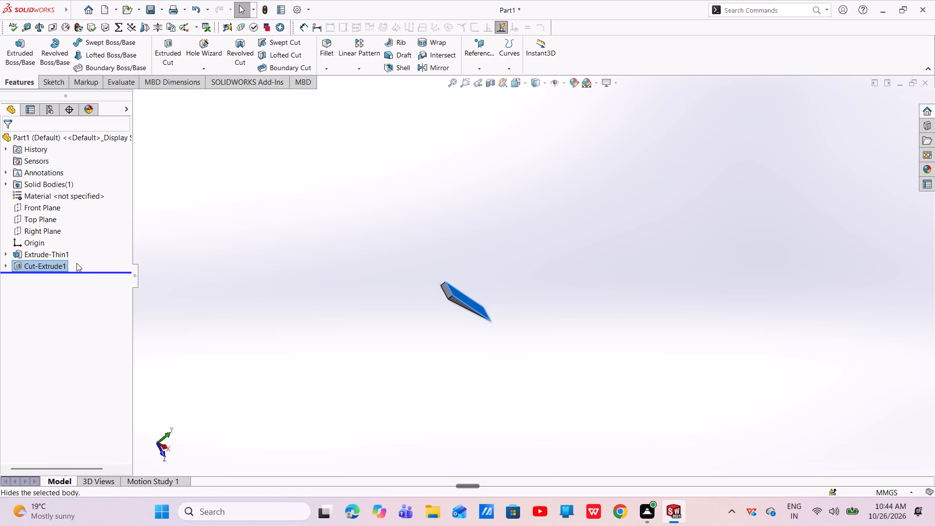
pyautogui.click(76, 263)
pyautogui.click(68, 261)
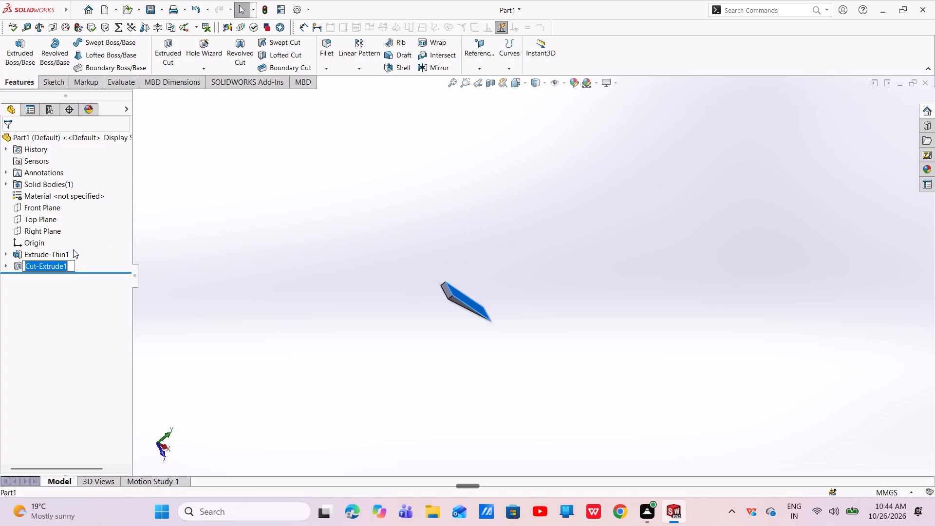
pyautogui.click(75, 266)
pyautogui.click(82, 242)
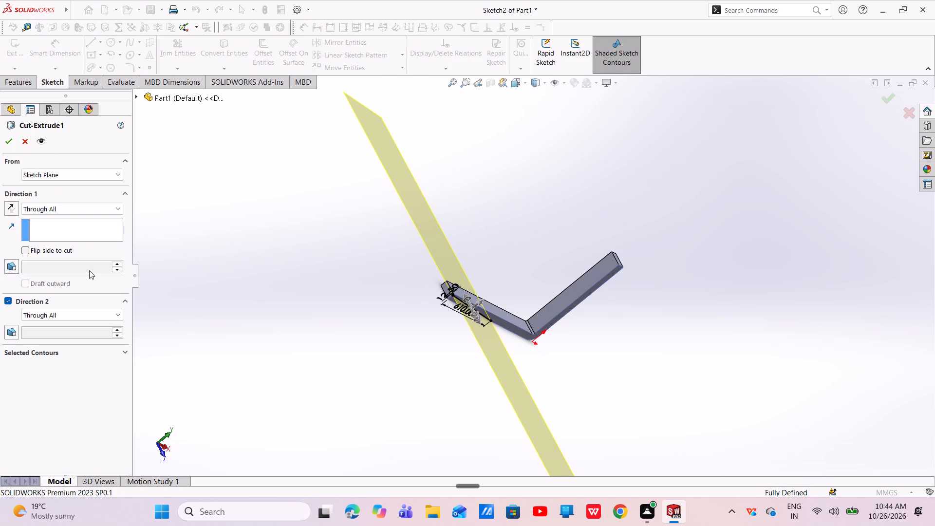
pyautogui.click(63, 315)
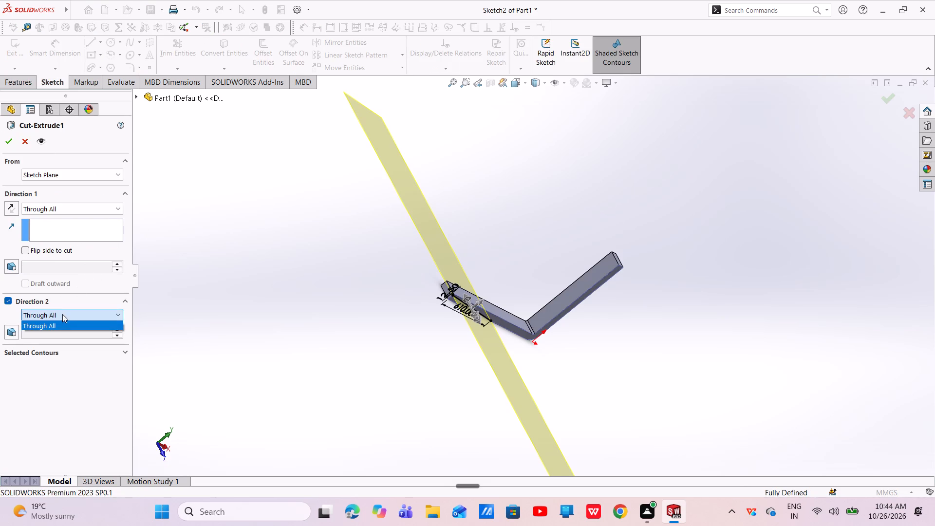
pyautogui.click(63, 313)
pyautogui.click(6, 300)
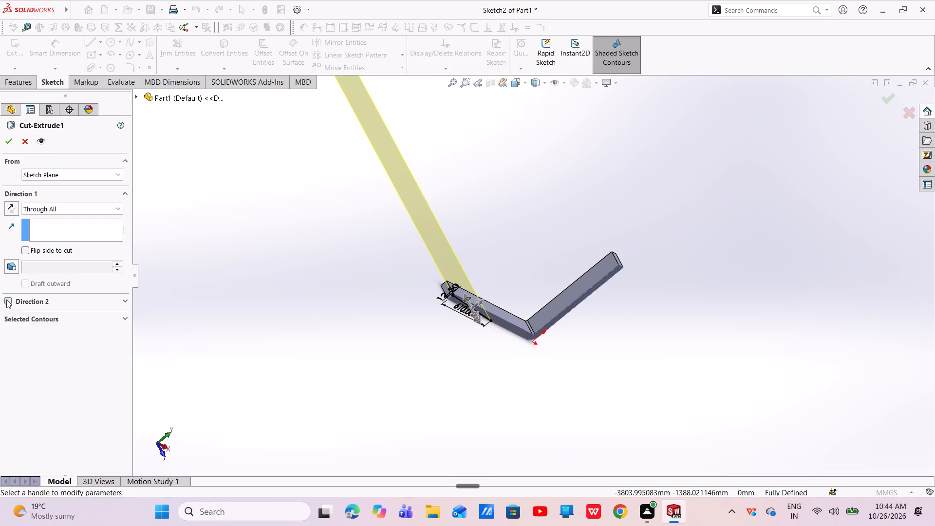
pyautogui.click(64, 205)
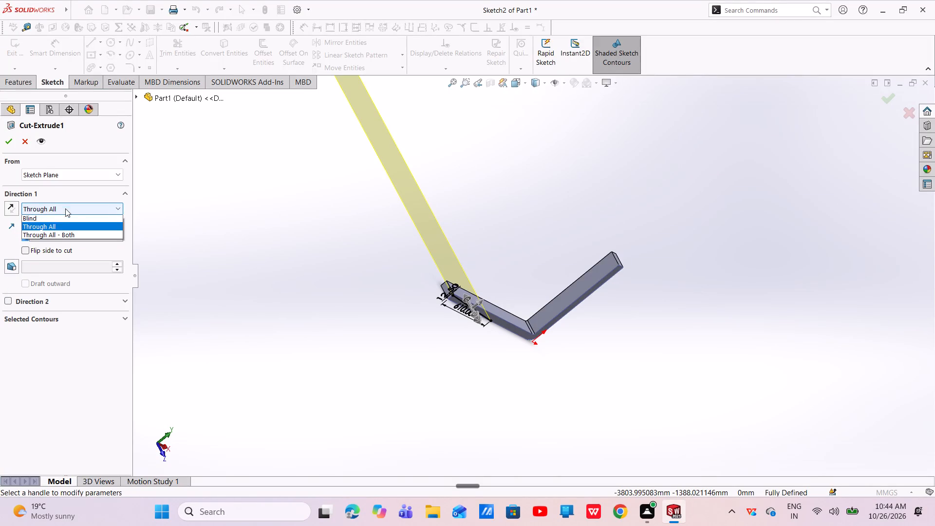
pyautogui.click(67, 237)
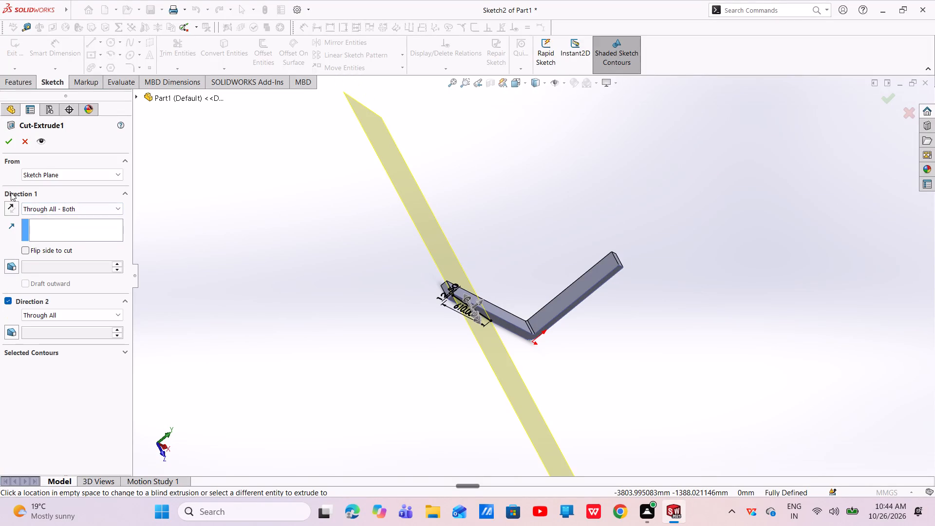
pyautogui.click(15, 209)
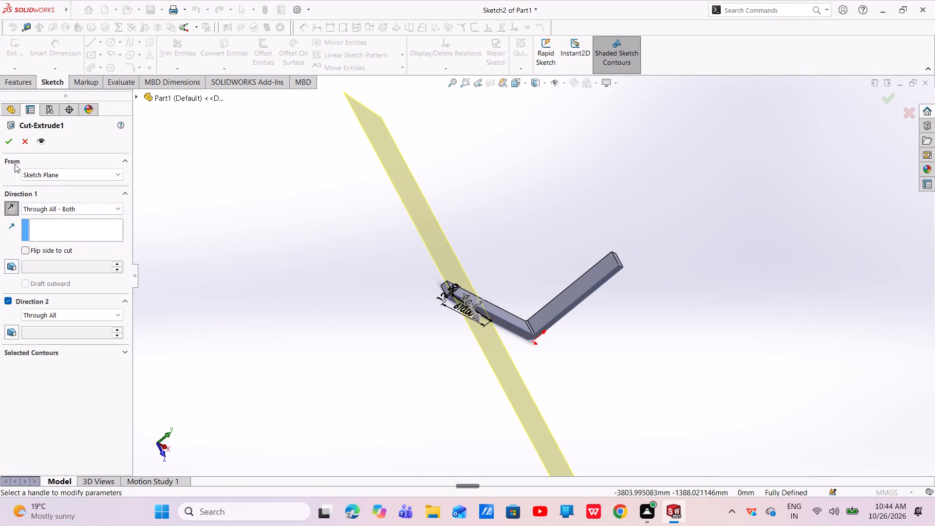
pyautogui.click(12, 144)
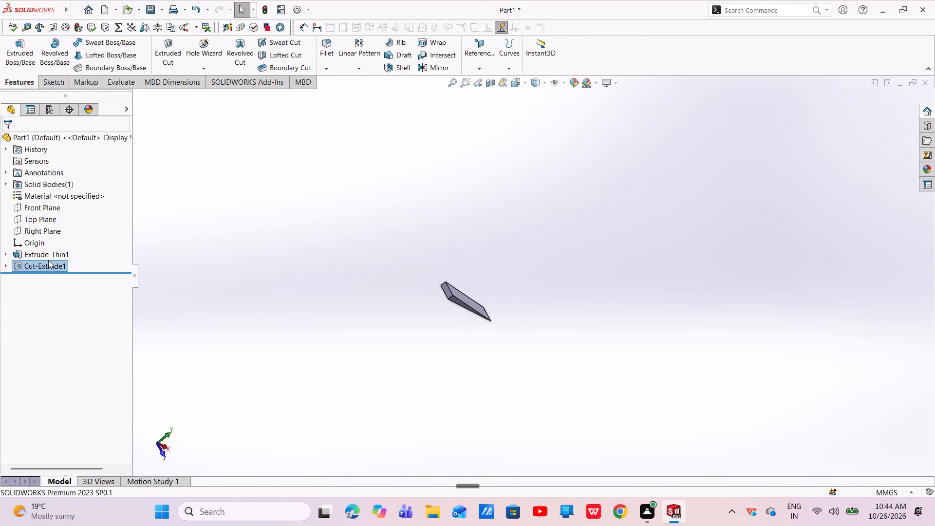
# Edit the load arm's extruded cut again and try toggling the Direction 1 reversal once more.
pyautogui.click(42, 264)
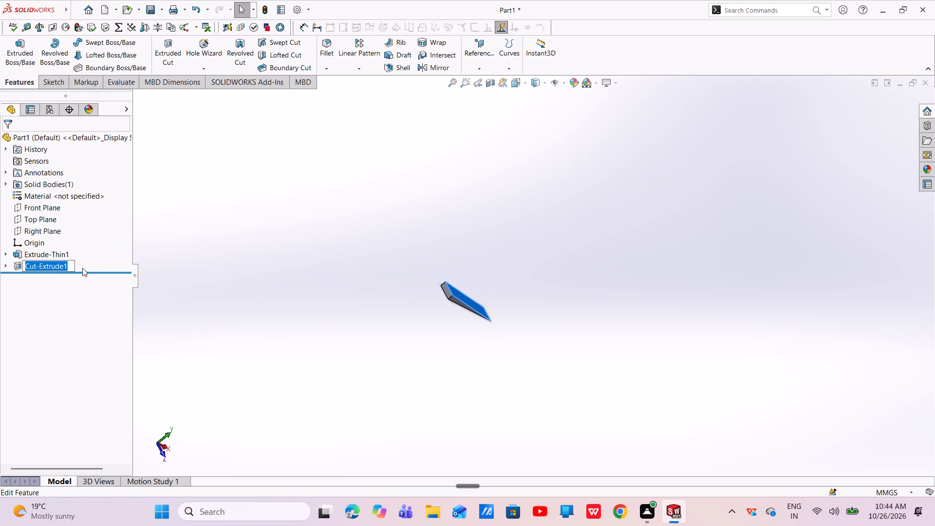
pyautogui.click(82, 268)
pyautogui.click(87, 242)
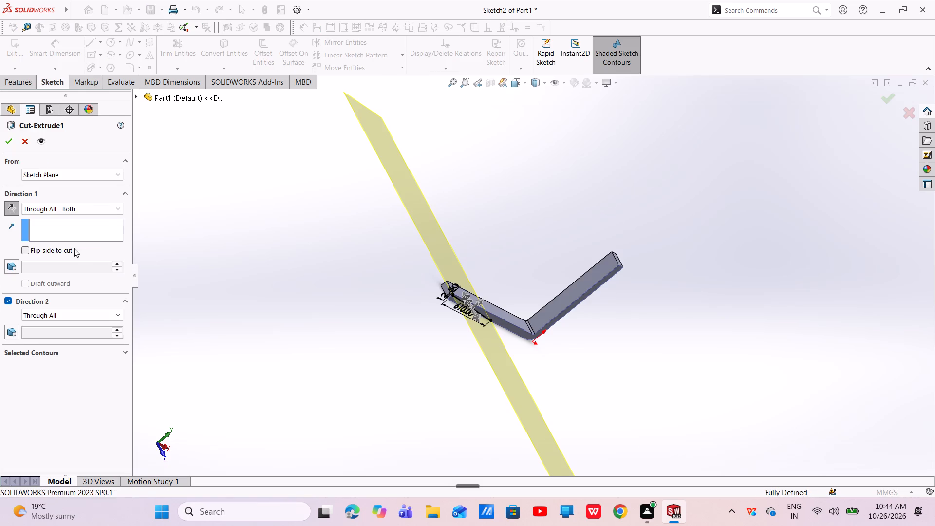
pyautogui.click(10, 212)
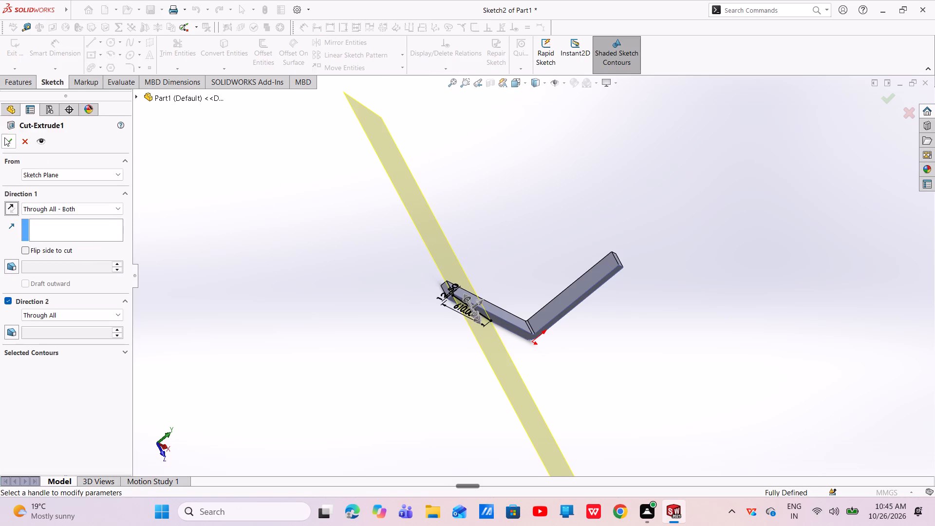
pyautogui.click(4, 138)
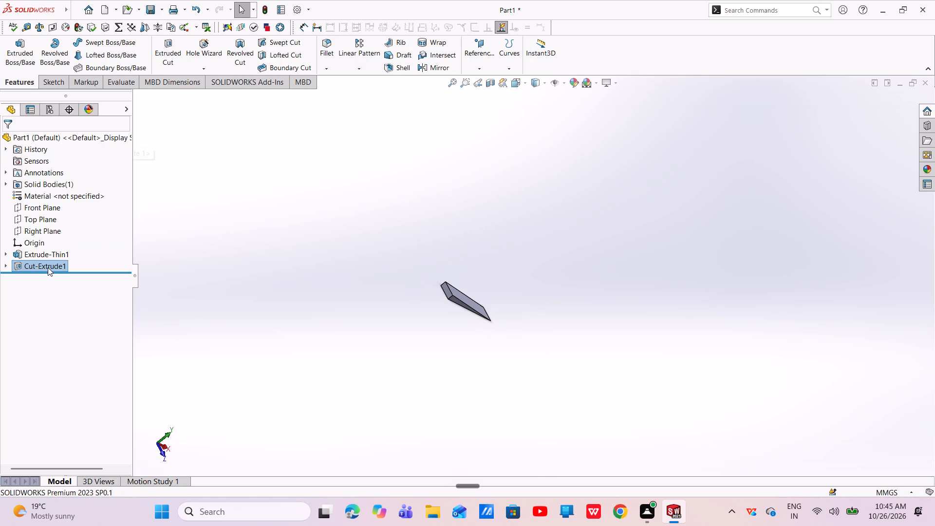
# Edit the load arm's extruded cut and enable Flip side to cut.
pyautogui.click(48, 267)
pyautogui.click(77, 267)
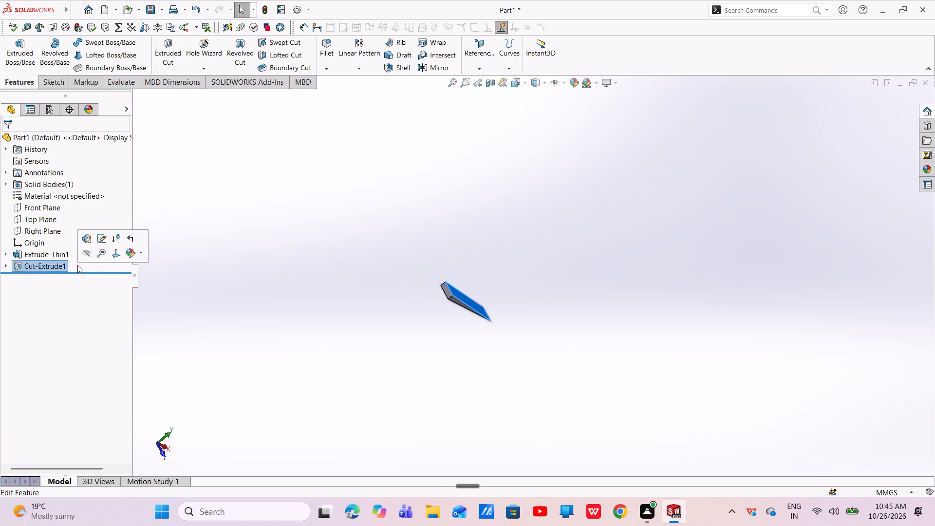
pyautogui.click(84, 238)
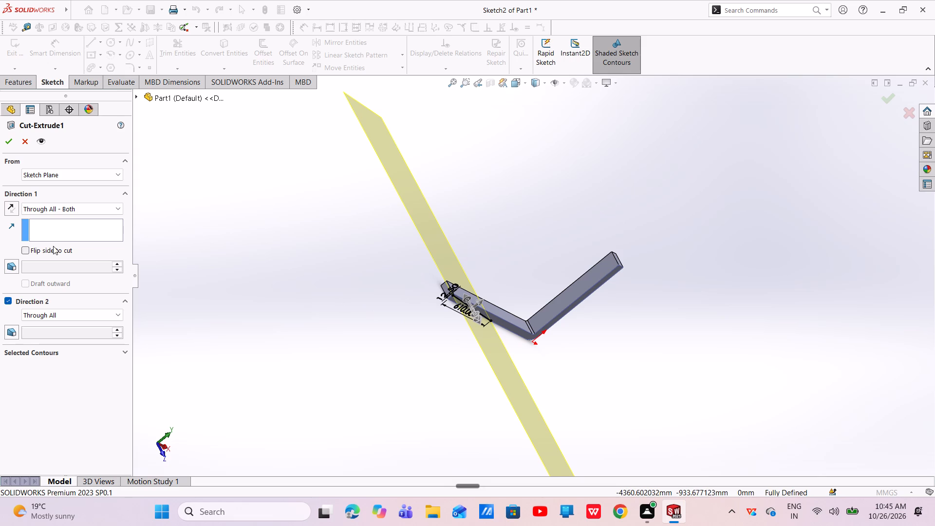
pyautogui.click(28, 250)
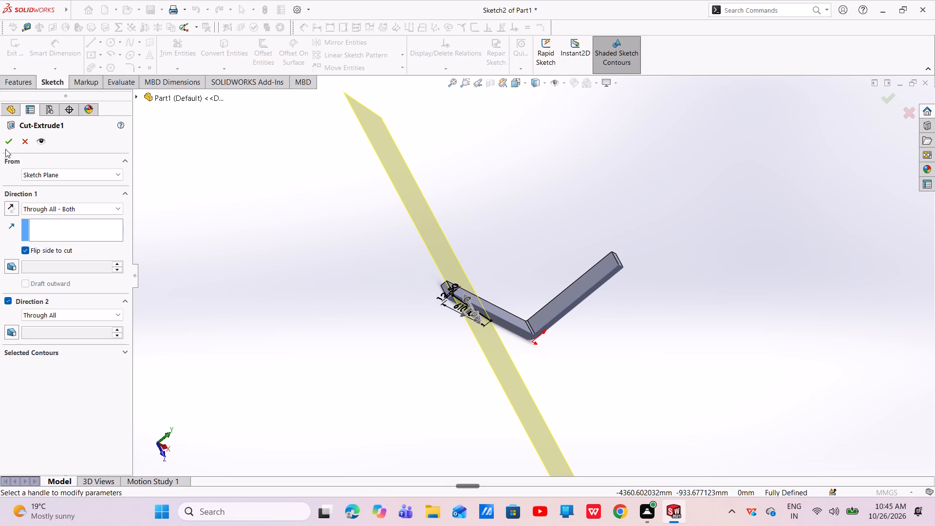
pyautogui.click(8, 144)
# Examine the tapered load arm and the shank up close and from several angles.
pyautogui.scroll(-3, 622, 357)
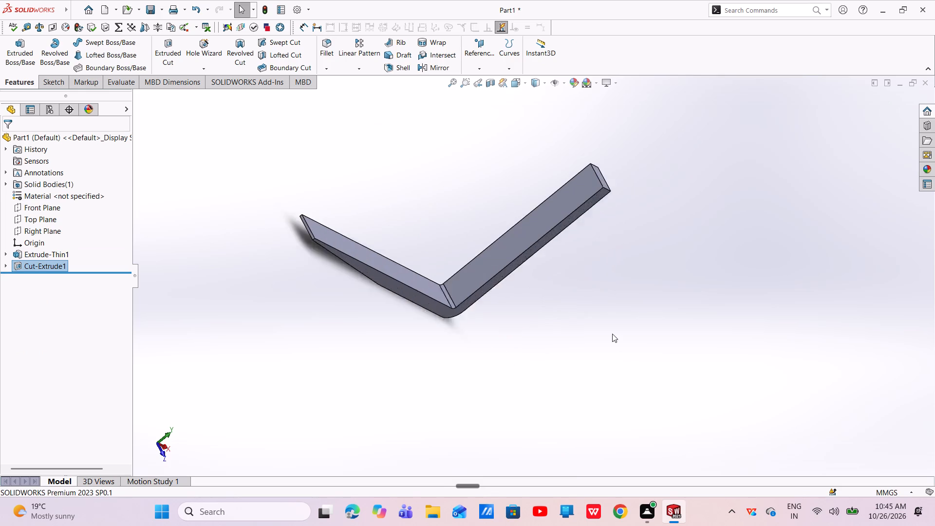
pyautogui.scroll(-2, 612, 334)
pyautogui.moveTo(500, 315); pyautogui.dragTo(479, 206, button='middle')
pyautogui.scroll(2, 382, 289)
pyautogui.moveTo(252, 162); pyautogui.dragTo(247, 173, button='middle')
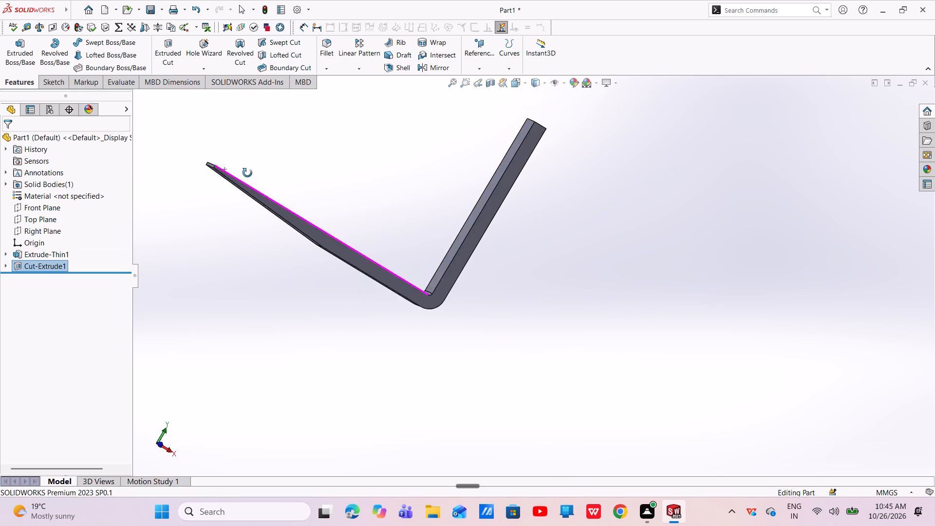
pyautogui.moveTo(247, 173); pyautogui.dragTo(233, 241, button='middle')
pyautogui.scroll(1, 243, 222)
pyautogui.scroll(-6, 257, 208)
pyautogui.scroll(-4, 726, 282)
pyautogui.scroll(3, 630, 324)
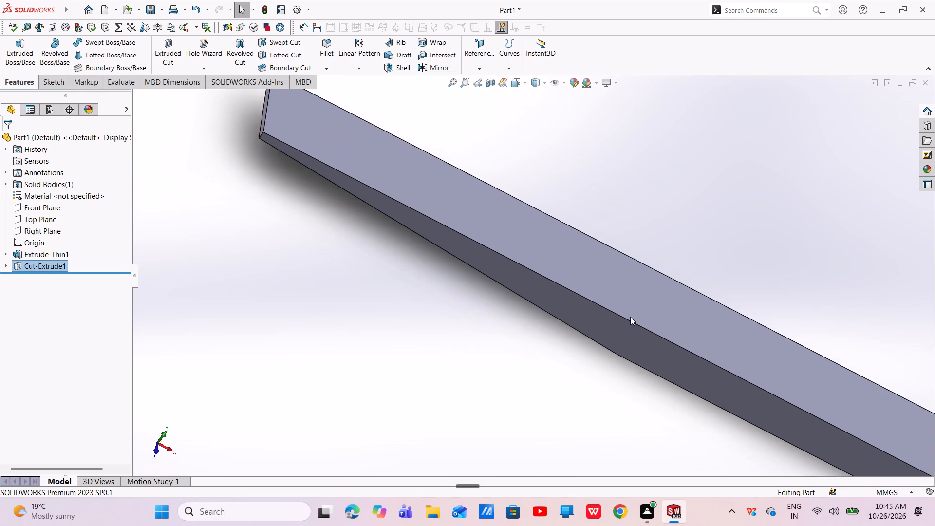
pyautogui.scroll(8, 630, 317)
pyautogui.moveTo(636, 302); pyautogui.dragTo(628, 259, button='middle')
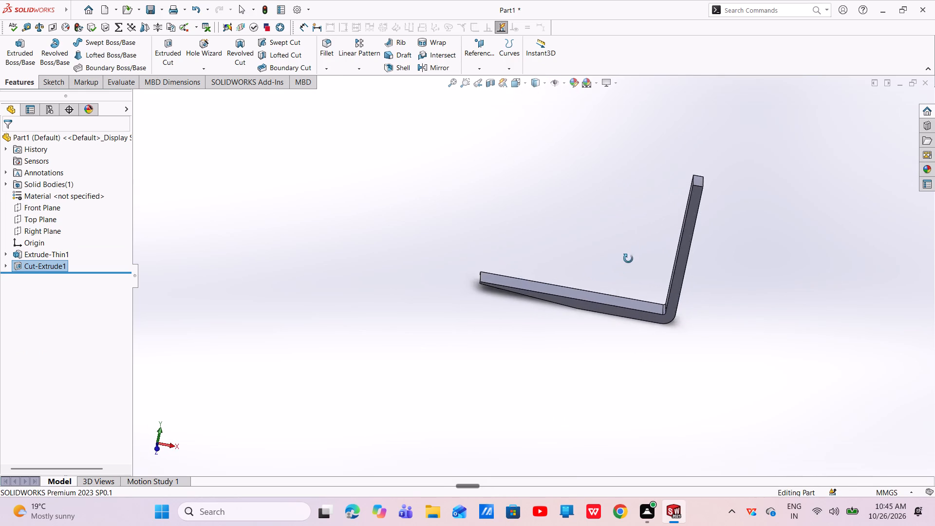
pyautogui.moveTo(628, 259); pyautogui.dragTo(621, 225, button='middle')
pyautogui.scroll(2, 722, 333)
pyautogui.scroll(-1, 711, 318)
pyautogui.scroll(-2, 531, 241)
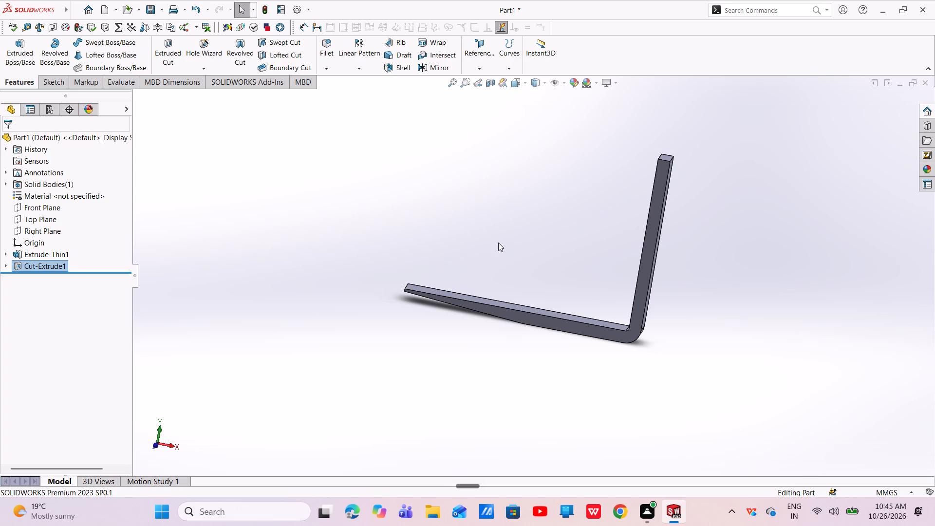
# Start a sketch on the Front Plane and draw a vertical centerline upward from the shank's top outer corner.
pyautogui.click(57, 211)
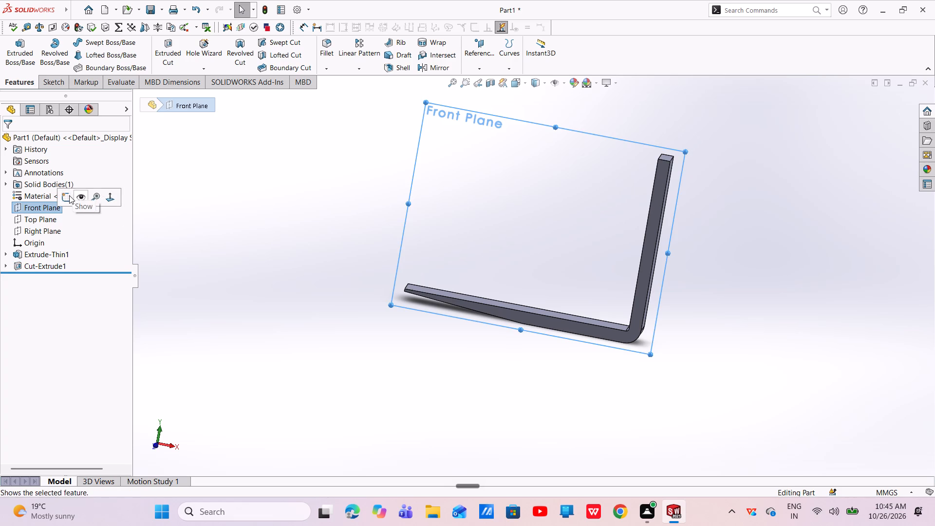
pyautogui.click(69, 195)
pyautogui.scroll(2, 667, 327)
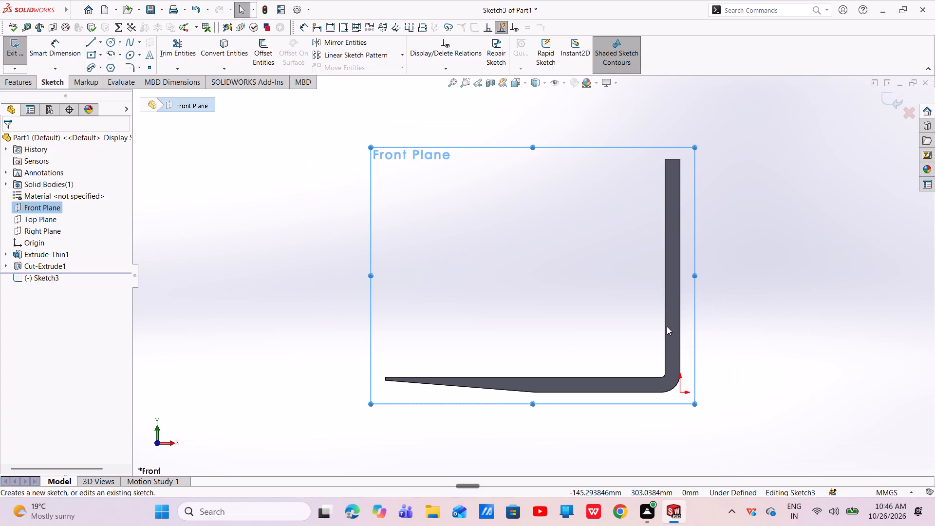
pyautogui.scroll(-2, 686, 168)
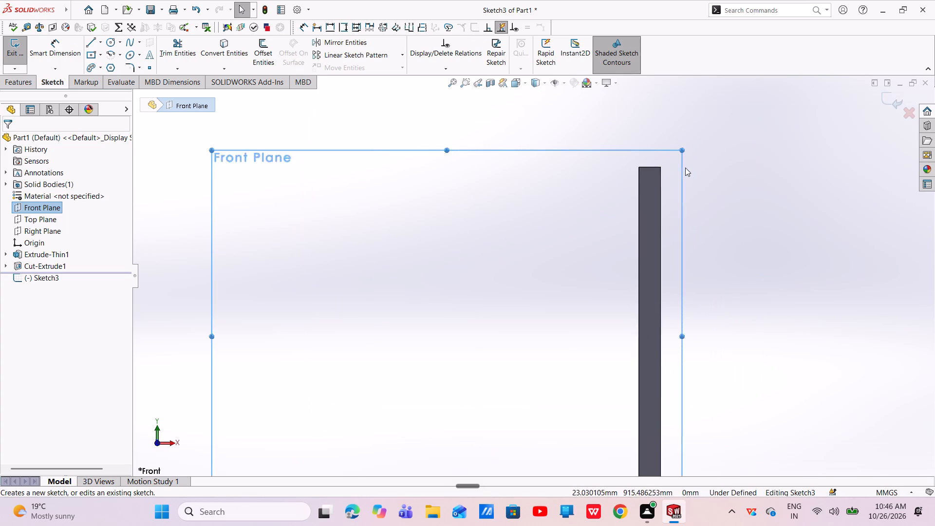
pyautogui.scroll(-1, 685, 168)
pyautogui.scroll(1, 661, 192)
pyautogui.scroll(-4, 656, 159)
pyautogui.scroll(-2, 597, 225)
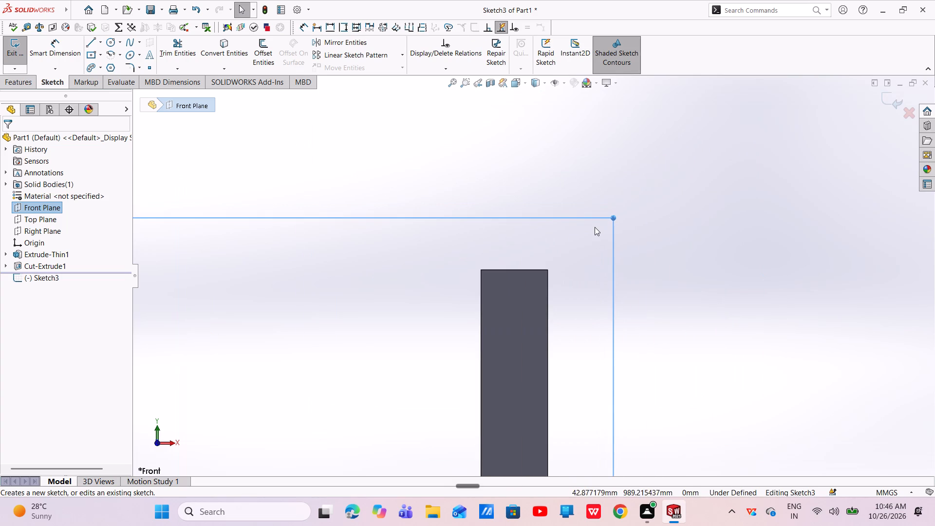
pyautogui.click(102, 39)
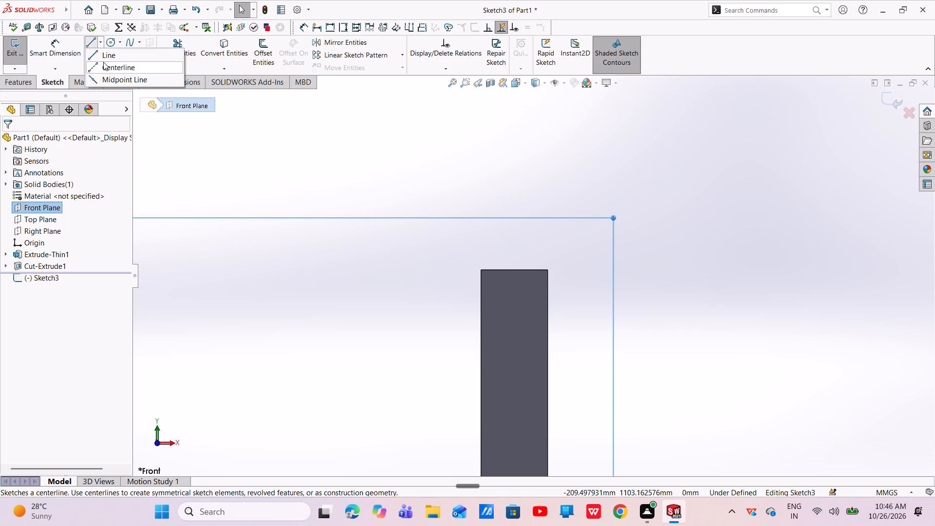
pyautogui.click(103, 62)
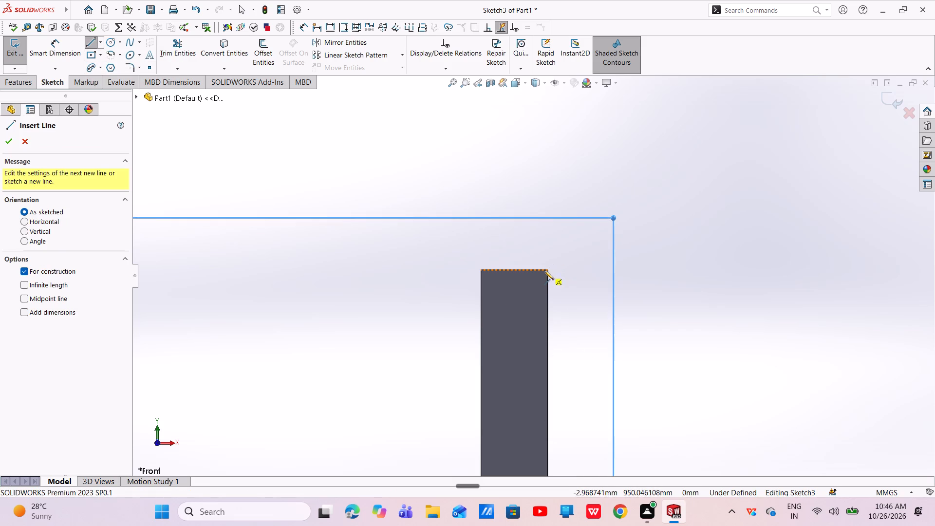
pyautogui.click(547, 270)
pyautogui.scroll(3, 555, 165)
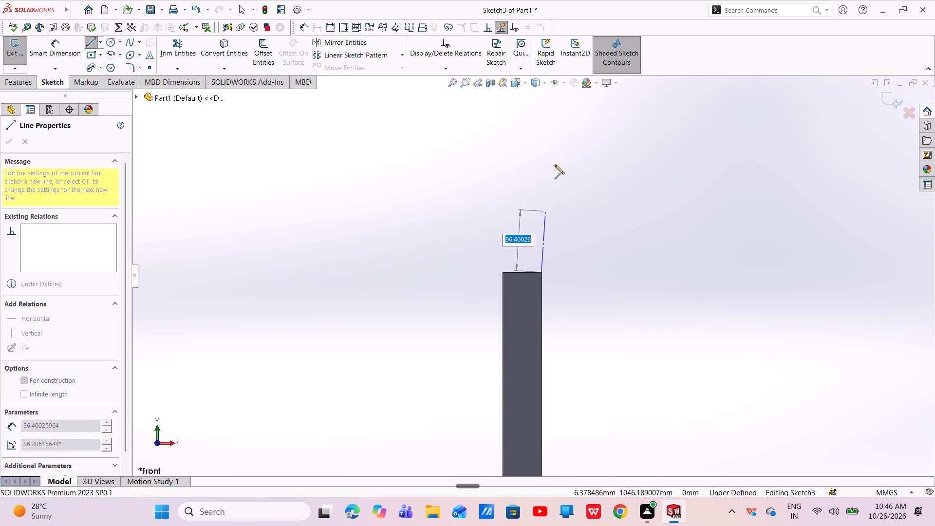
pyautogui.scroll(1, 542, 141)
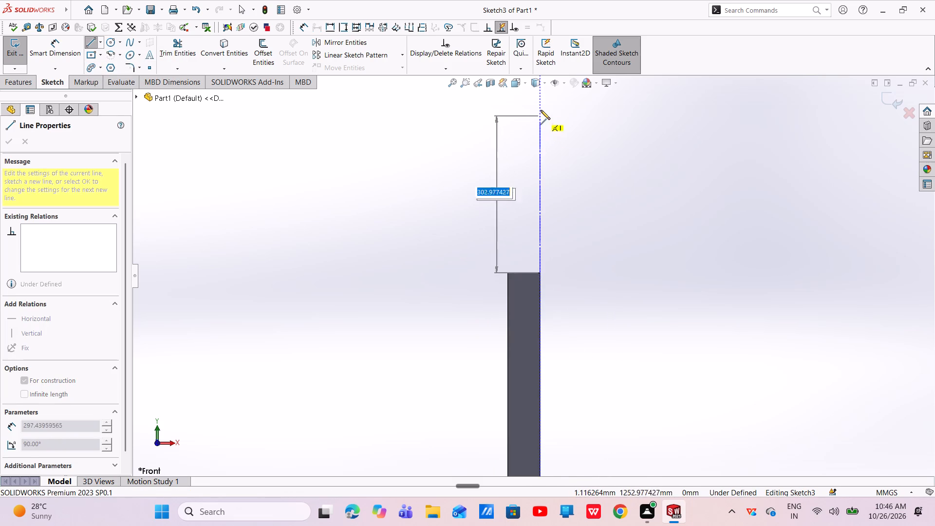
pyautogui.click(541, 99)
pyautogui.rightClick(560, 148)
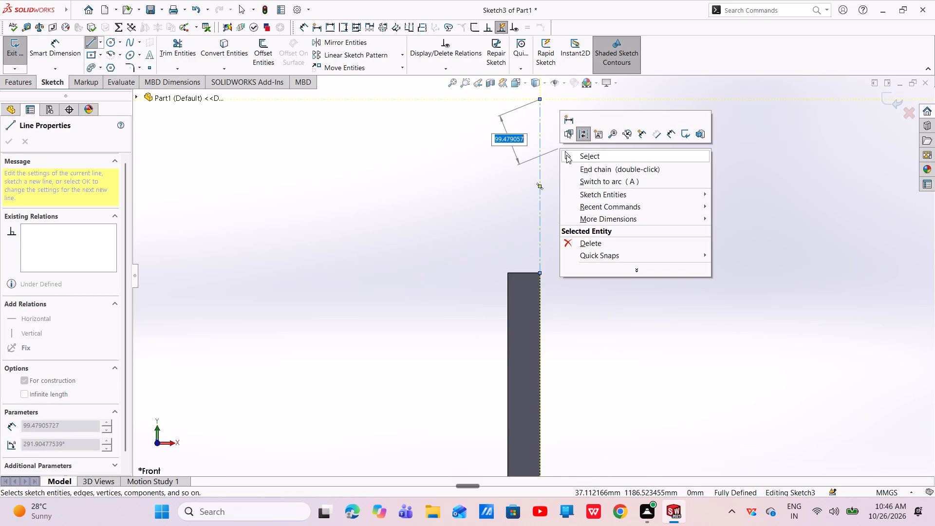
pyautogui.click(566, 155)
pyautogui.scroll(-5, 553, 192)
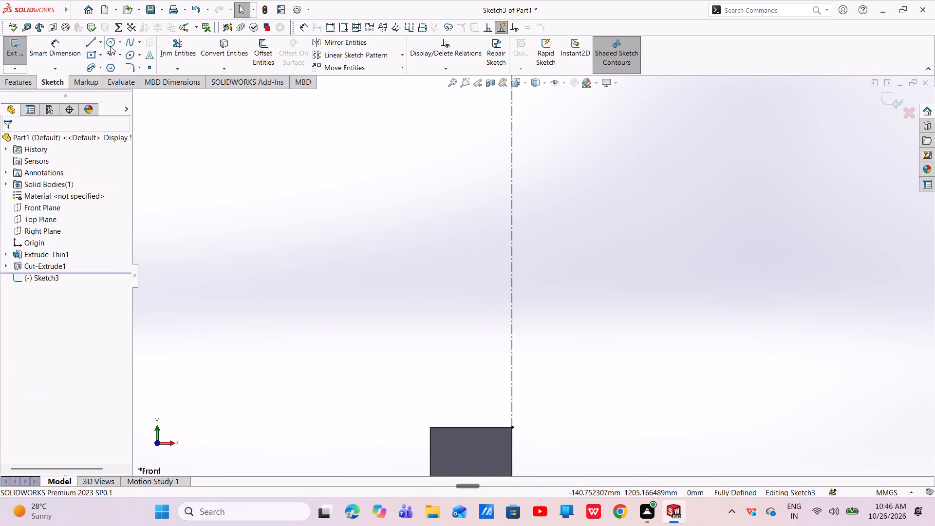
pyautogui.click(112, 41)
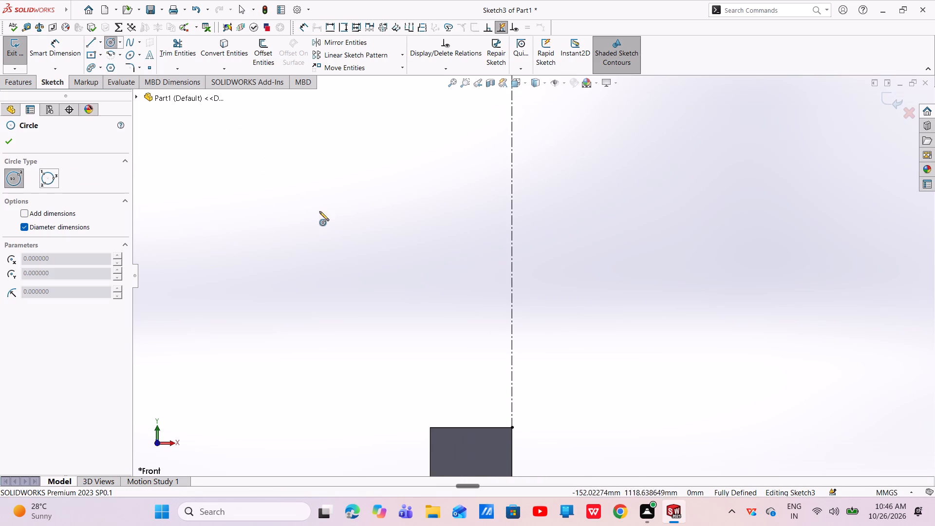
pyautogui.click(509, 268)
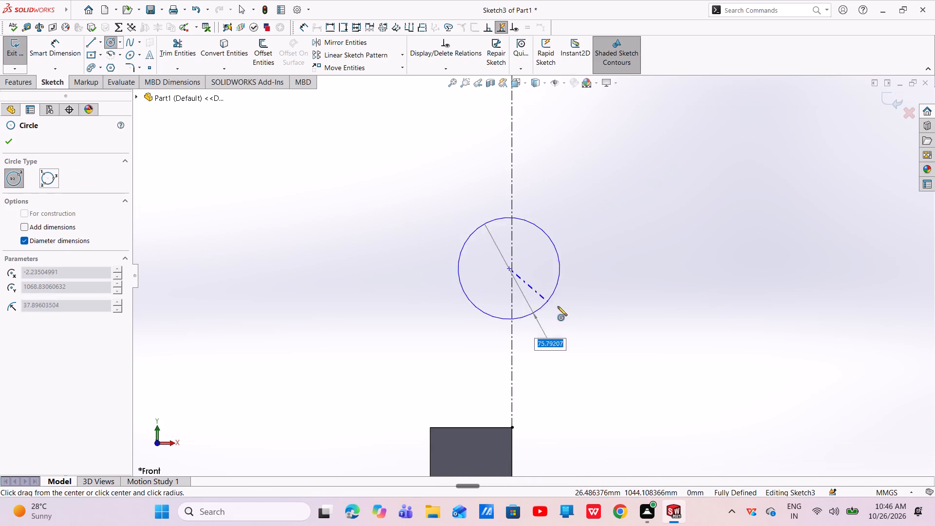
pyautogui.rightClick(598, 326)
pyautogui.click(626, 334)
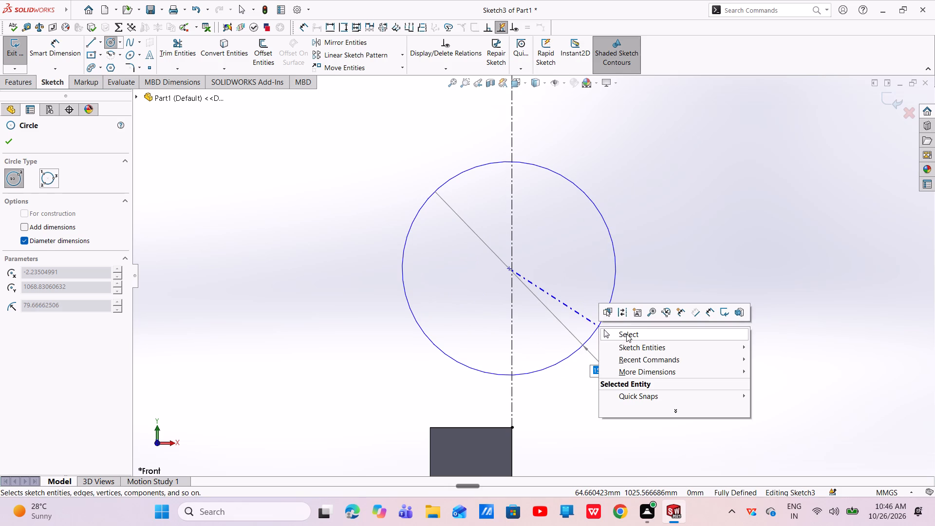
# Draw a 90 mm diameter circle centred on the vertical centerline above the shank.
pyautogui.click(115, 40)
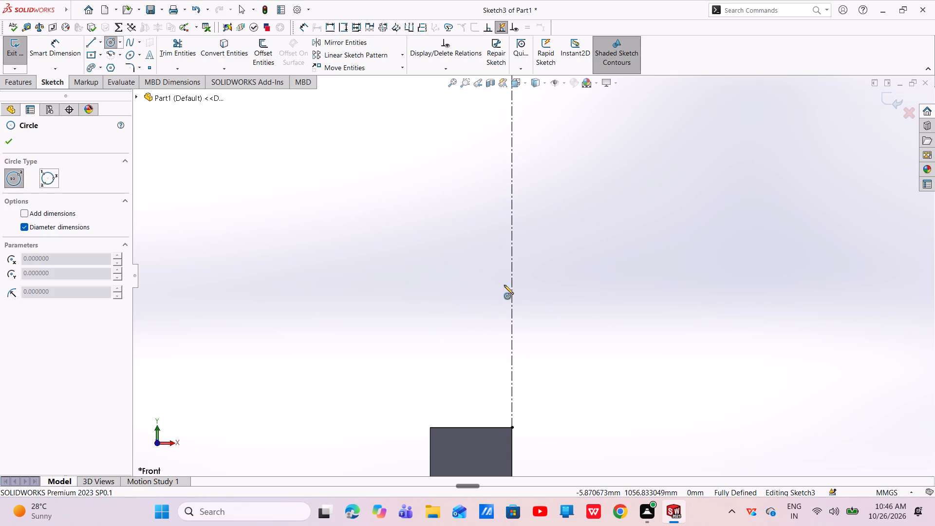
pyautogui.click(512, 286)
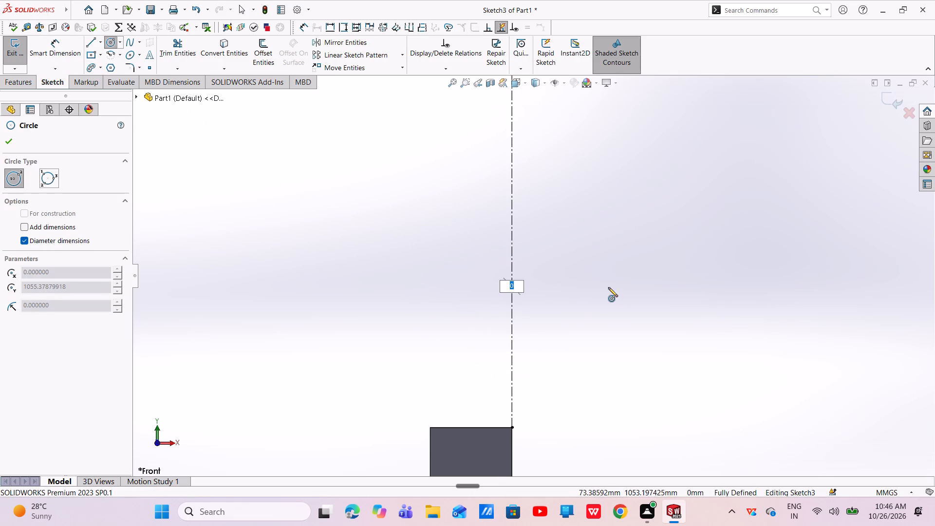
pyautogui.write('90')
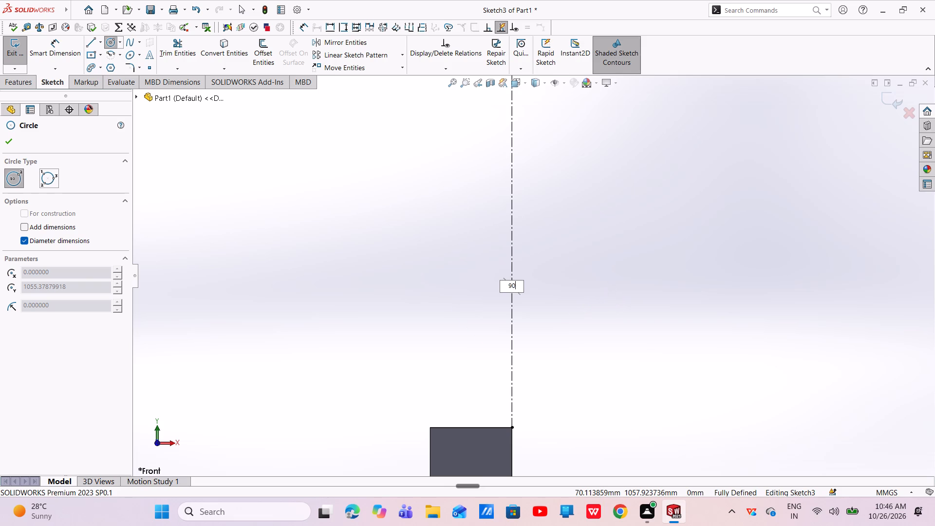
pyautogui.press('Return')
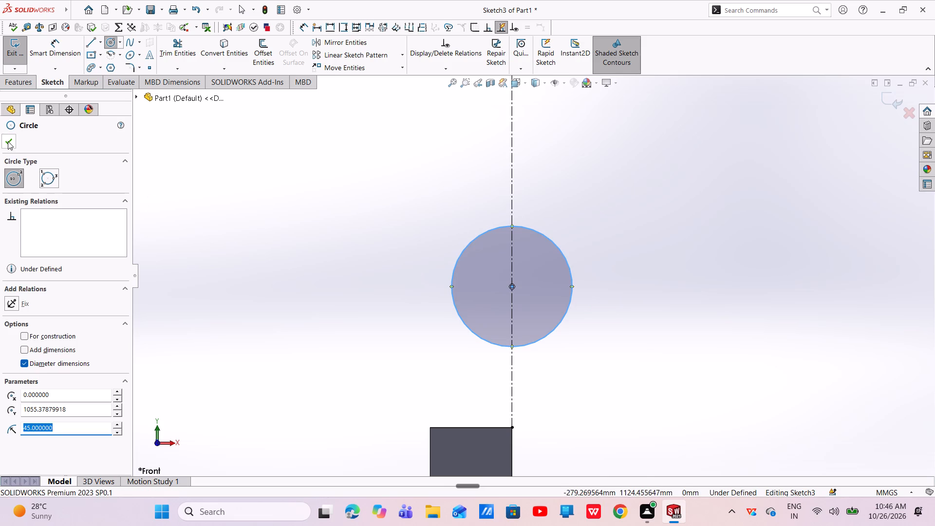
pyautogui.click(8, 141)
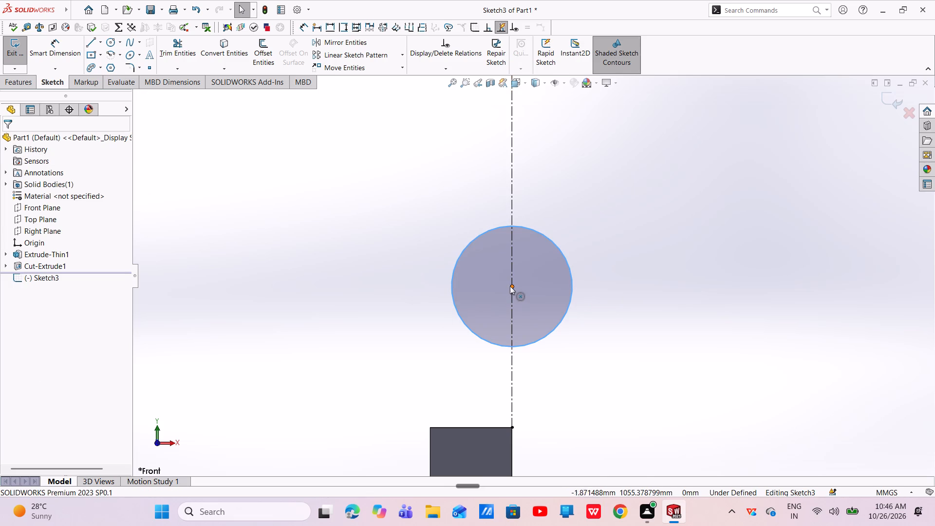
# Move the circle down along the centerline toward the shank and make its edge coincident with the centerline's lower endpoint.
pyautogui.moveTo(511, 286); pyautogui.dragTo(497, 361)
pyautogui.scroll(-6, 505, 412)
pyautogui.press('Escape')
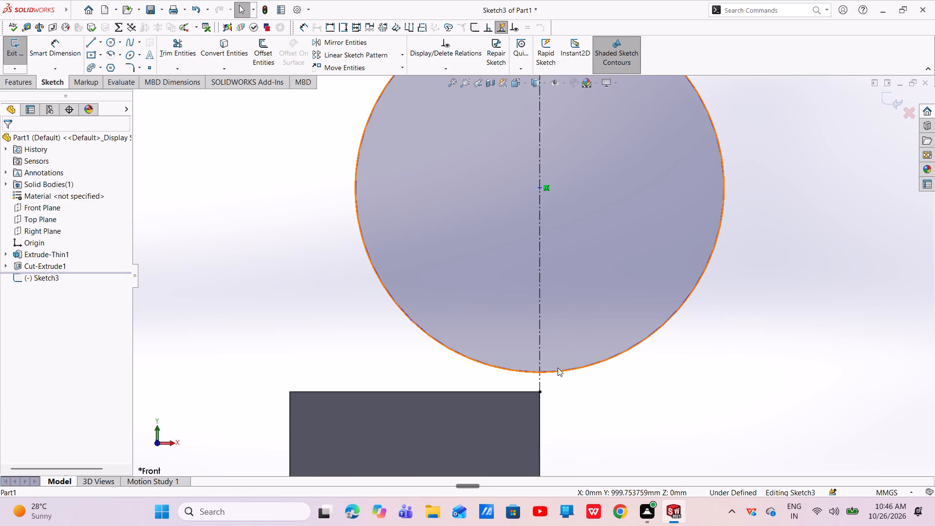
pyautogui.click(558, 373)
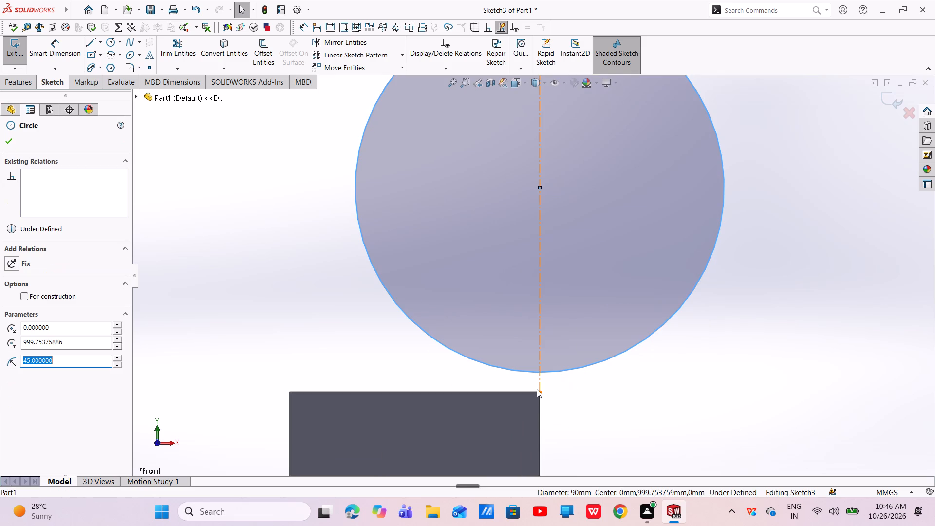
pyautogui.keyDown('ctrl'); pyautogui.click(538, 392); pyautogui.keyUp('ctrl')
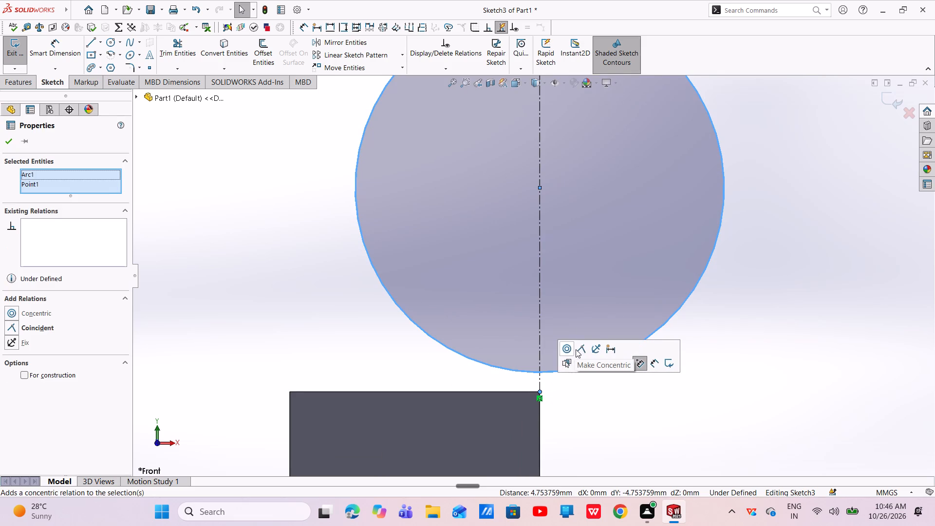
pyautogui.click(576, 349)
pyautogui.press('Escape')
pyautogui.press('Escape')
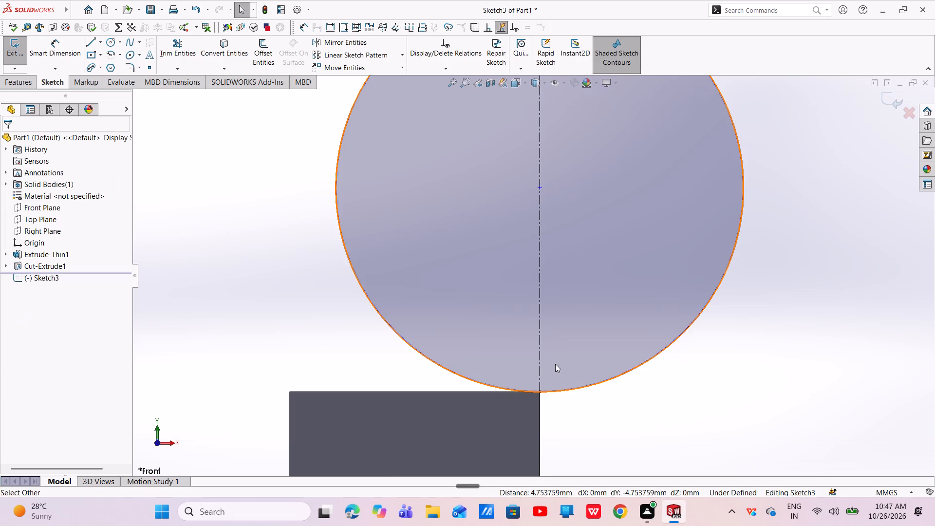
# Dimension the circle's diameter as 90 mm.
pyautogui.scroll(4, 554, 346)
pyautogui.click(58, 48)
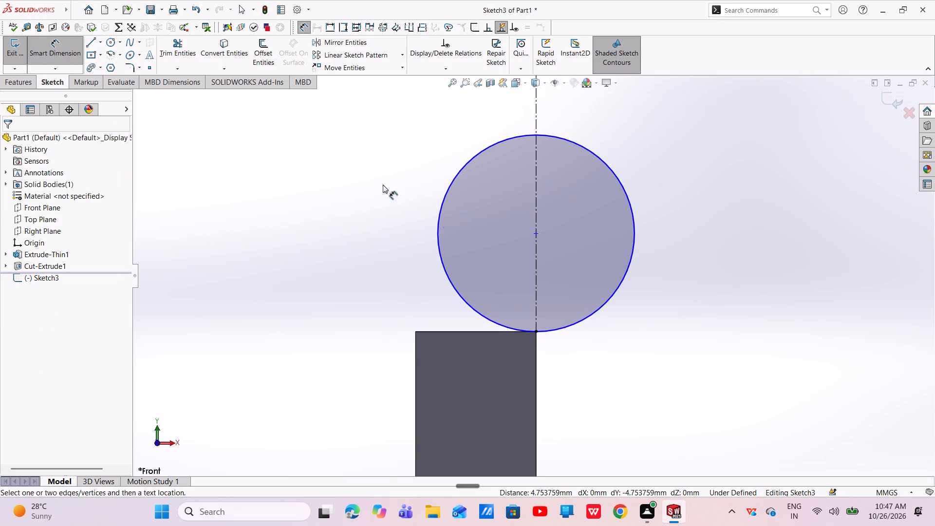
pyautogui.click(619, 287)
pyautogui.click(690, 207)
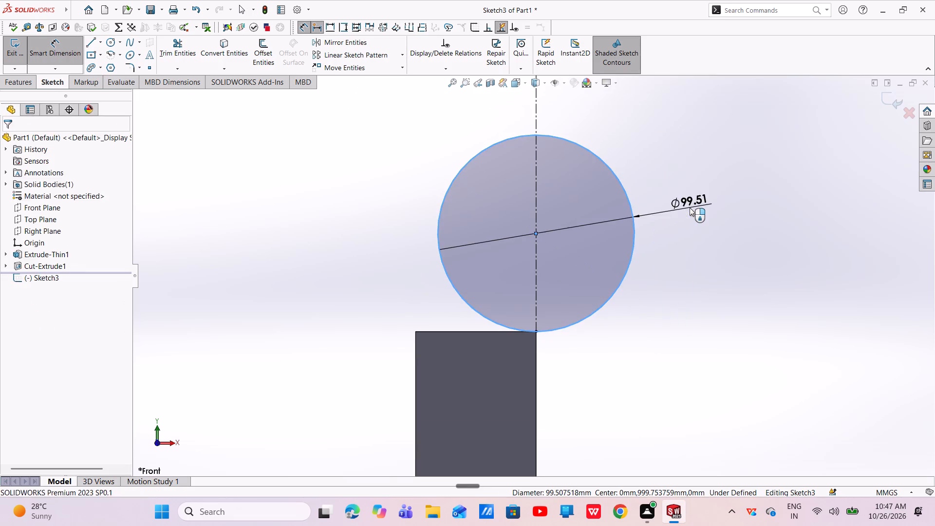
pyautogui.press('BackSpace')
pyautogui.press('6')
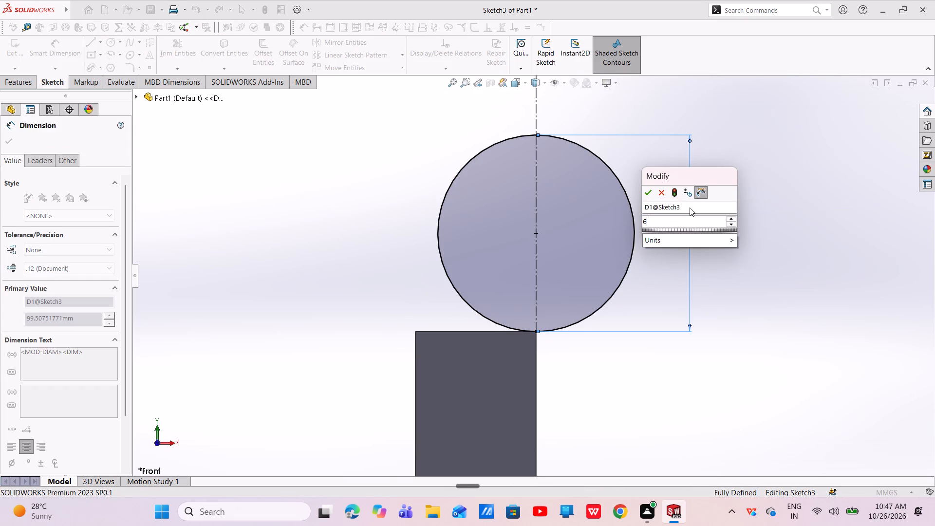
pyautogui.press('BackSpace')
pyautogui.write('90')
pyautogui.press('Return')
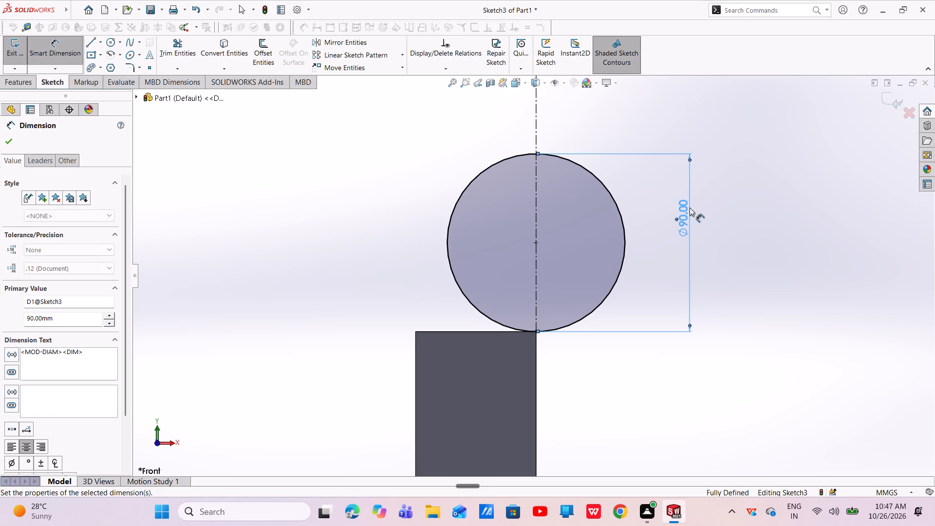
pyautogui.press('Escape')
pyautogui.press('Escape')
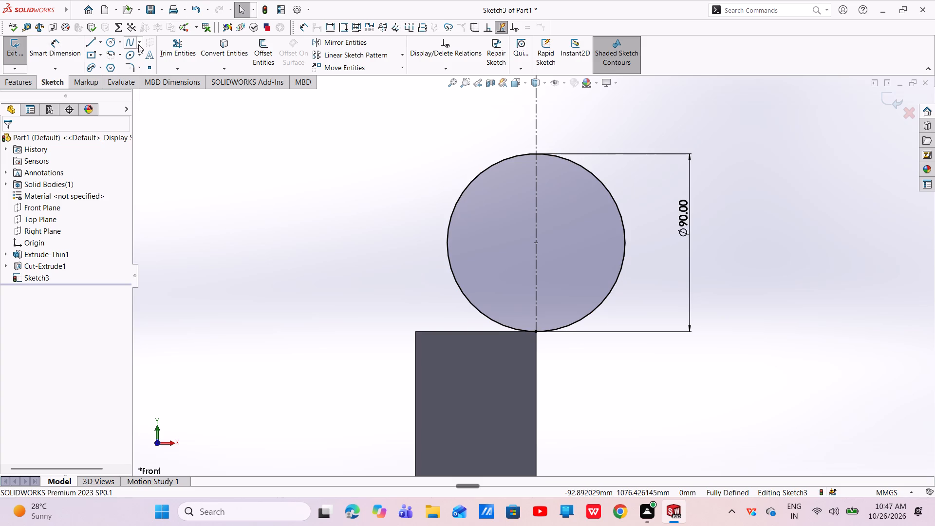
# Draw a concentric inner circle about 44 mm in diameter inside the 90 mm circle.
pyautogui.click(111, 45)
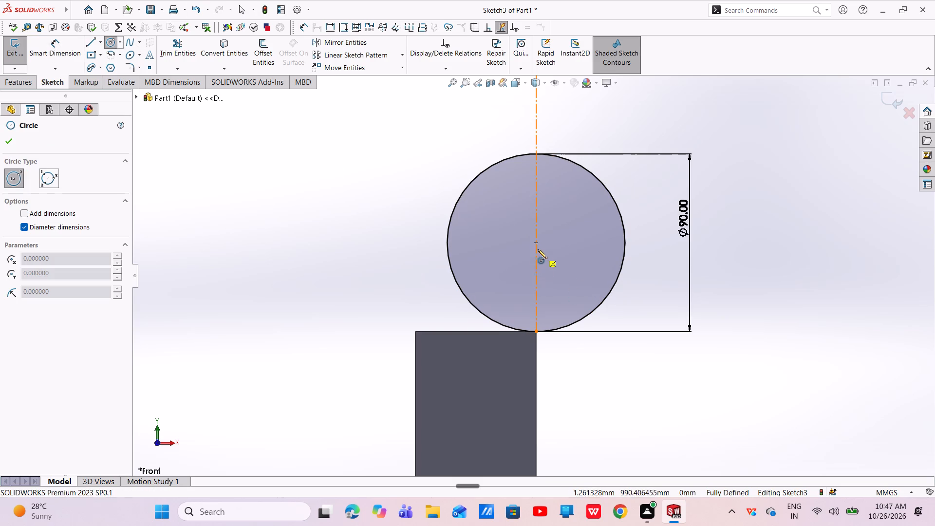
pyautogui.click(534, 242)
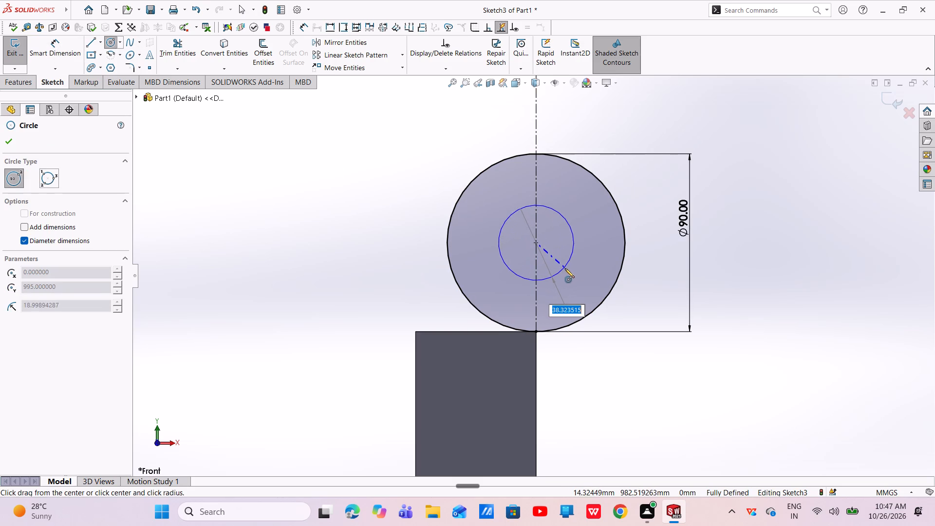
pyautogui.click(568, 272)
pyautogui.rightClick(568, 272)
pyautogui.click(583, 281)
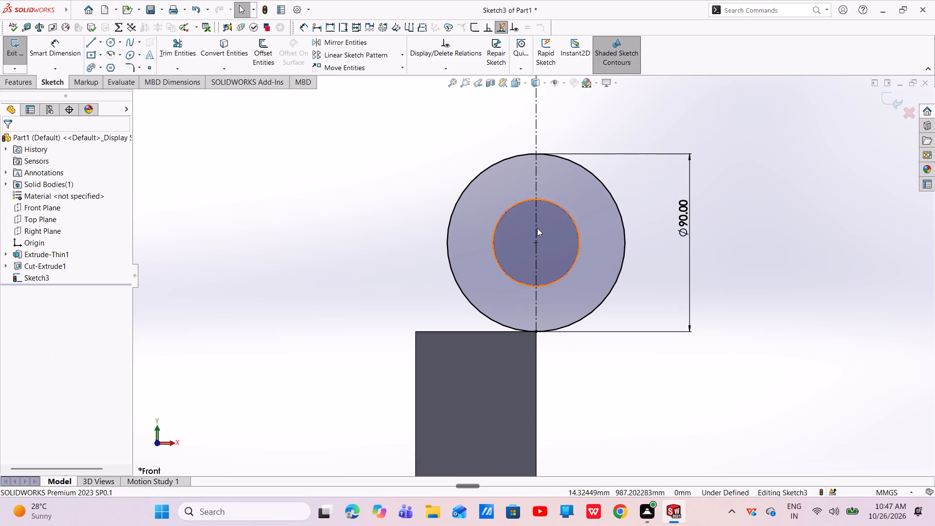
# Dimension the inner circle's diameter as 50 mm.
pyautogui.click(61, 54)
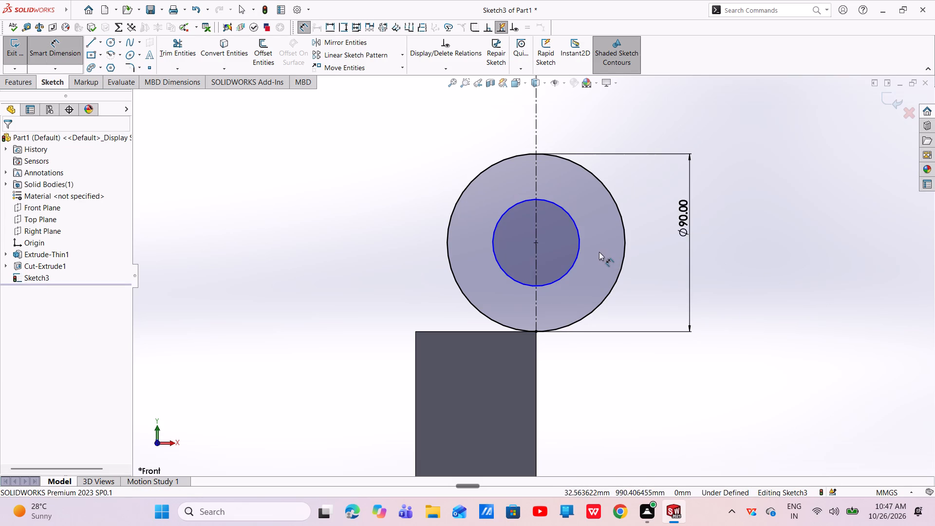
pyautogui.click(580, 248)
pyautogui.click(786, 244)
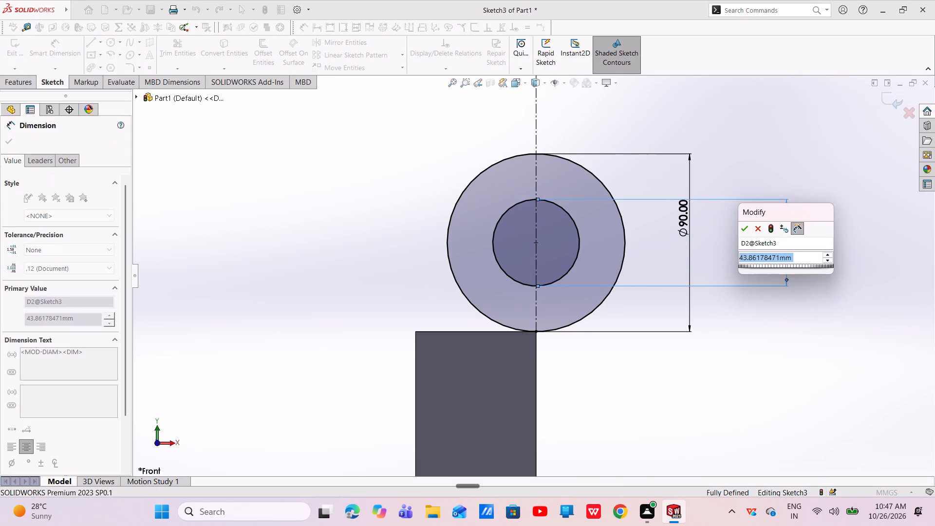
pyautogui.press('BackSpace')
pyautogui.write('50')
pyautogui.press('Return')
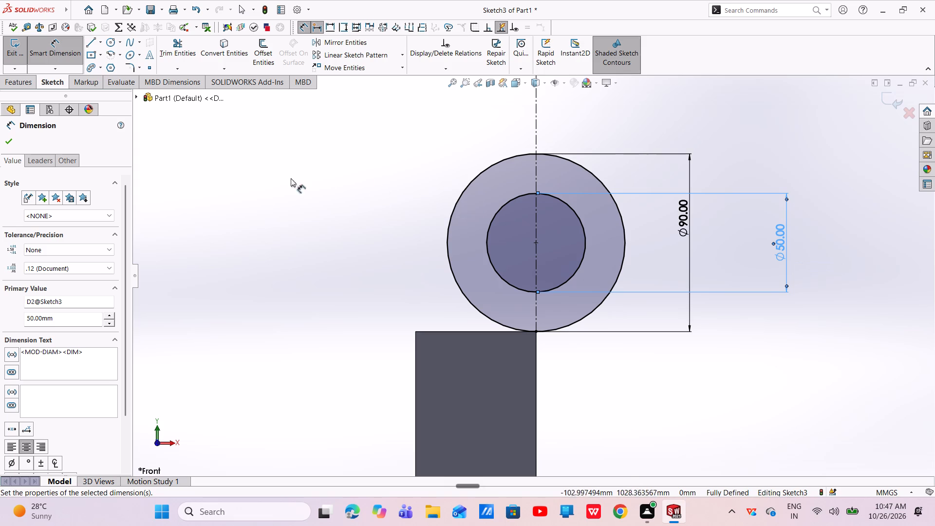
pyautogui.click(9, 144)
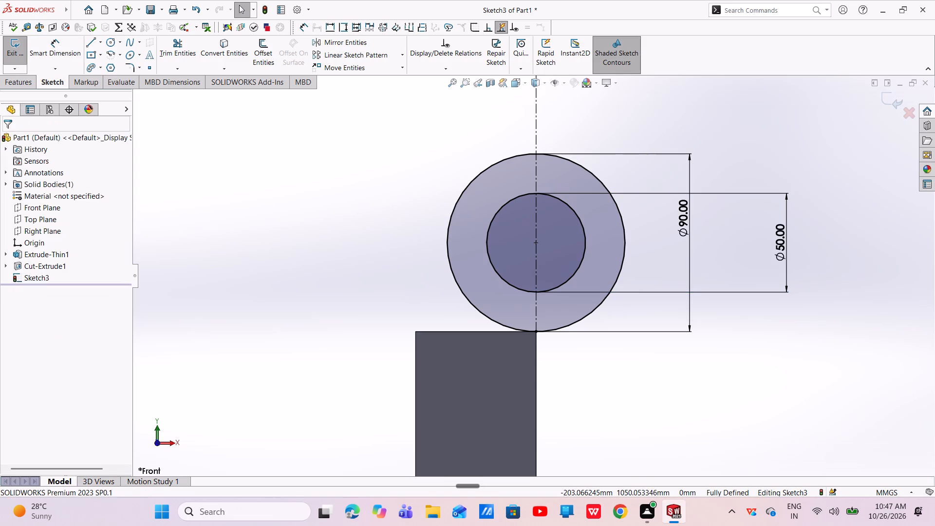
# Extrude the ring between the 90 mm and 50 mm circles 140 mm Mid Plane, with the result merged.
pyautogui.click(26, 83)
pyautogui.click(28, 62)
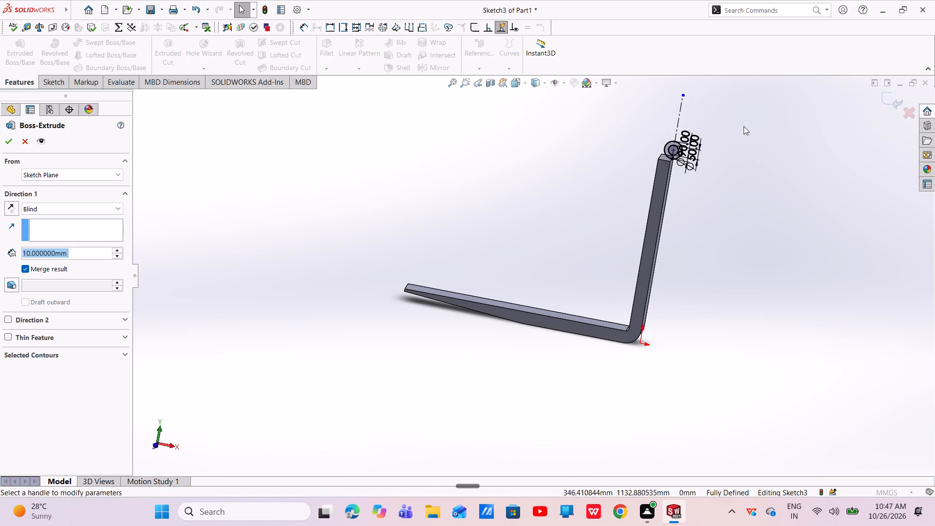
pyautogui.scroll(-3, 719, 133)
pyautogui.scroll(-5, 677, 188)
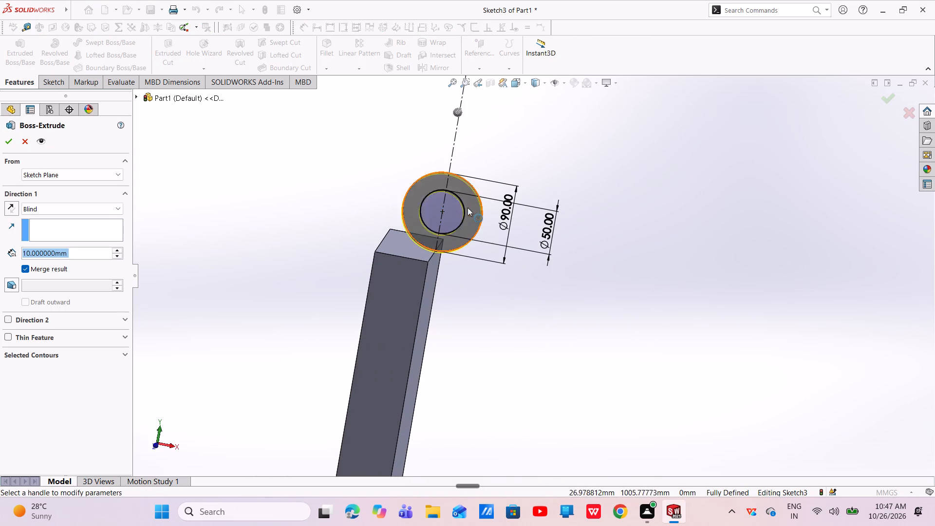
pyautogui.click(449, 212)
pyautogui.click(470, 199)
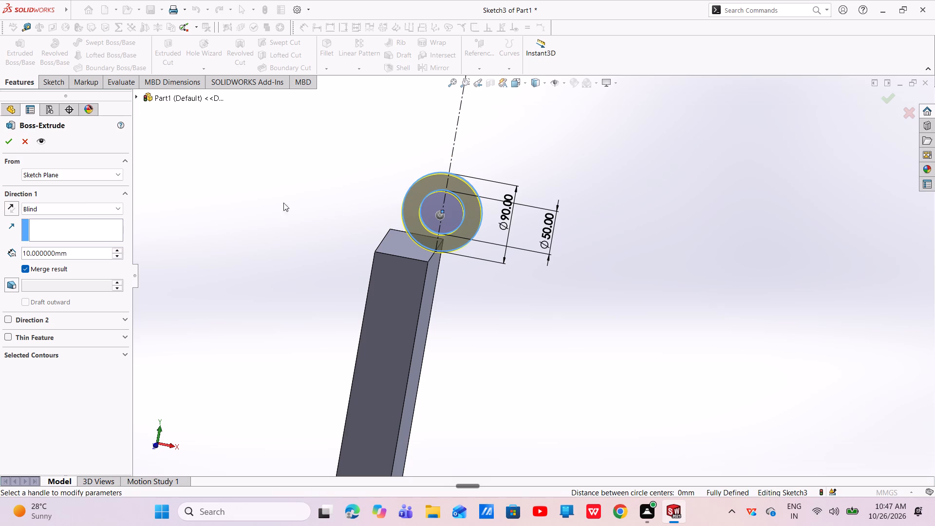
pyautogui.moveTo(83, 251); pyautogui.dragTo(13, 276)
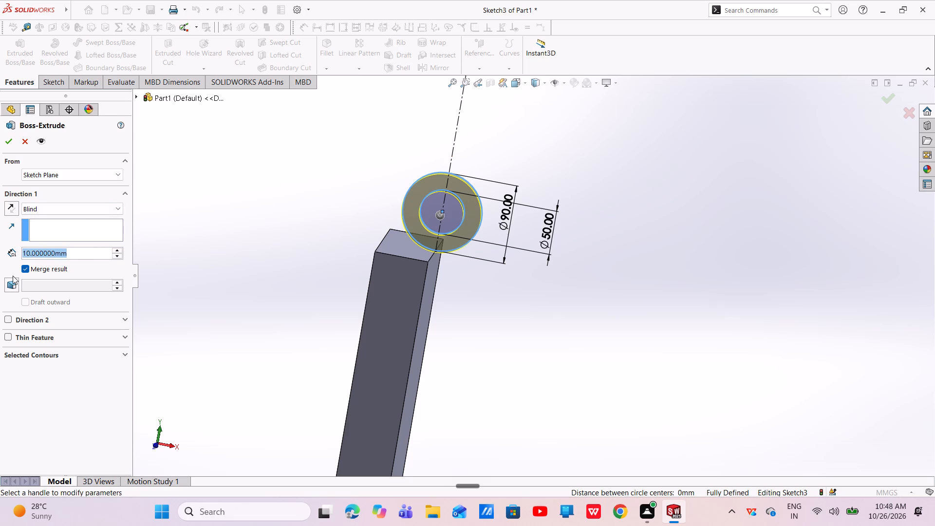
pyautogui.press('BackSpace')
pyautogui.write('140')
pyautogui.press('Return')
pyautogui.click(74, 205)
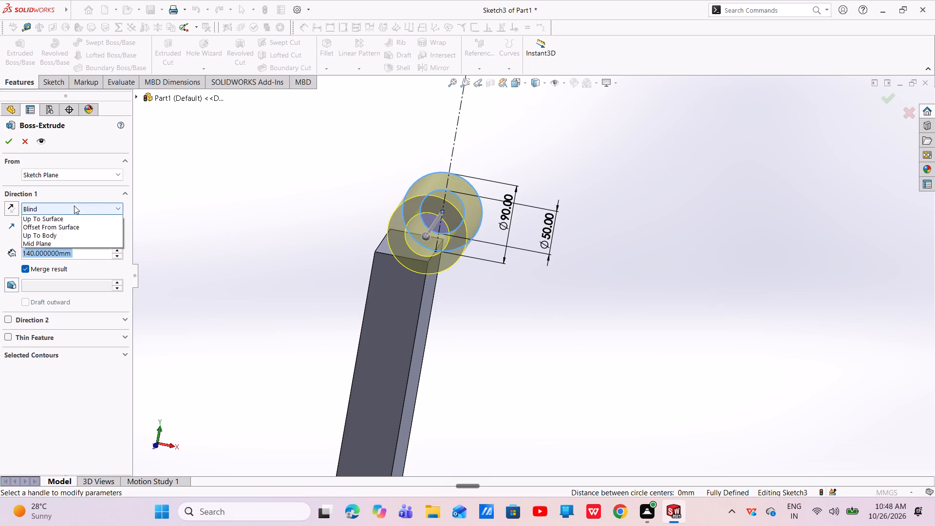
pyautogui.click(49, 268)
pyautogui.scroll(-5, 478, 188)
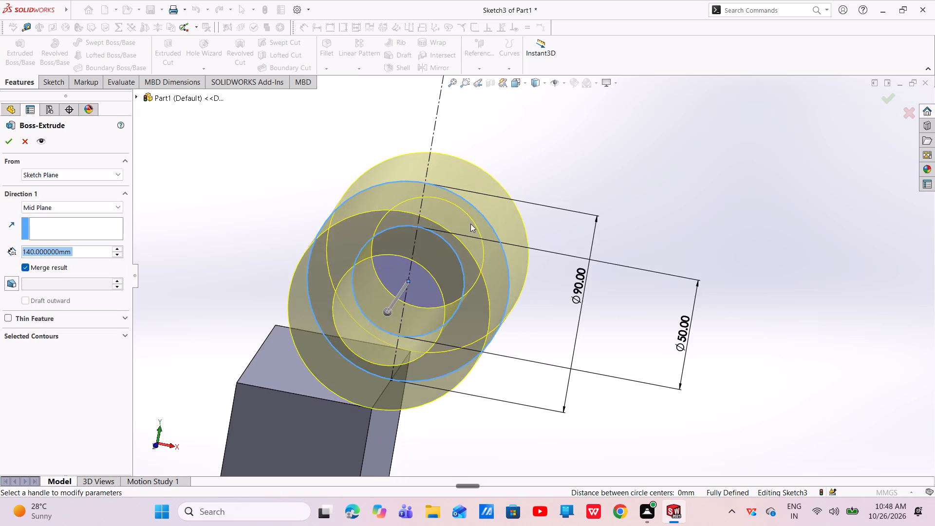
pyautogui.moveTo(470, 224); pyautogui.dragTo(404, 241, button='middle')
pyautogui.scroll(4, 372, 278)
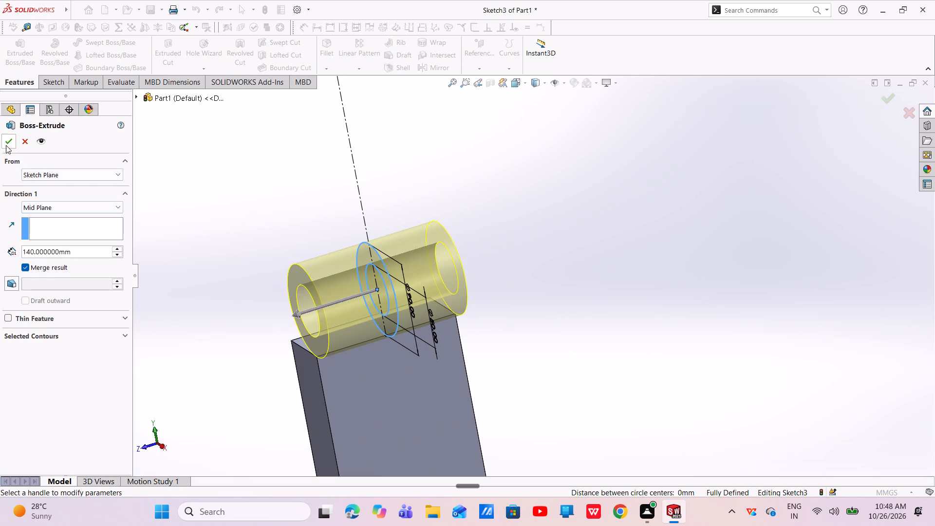
pyautogui.click(6, 143)
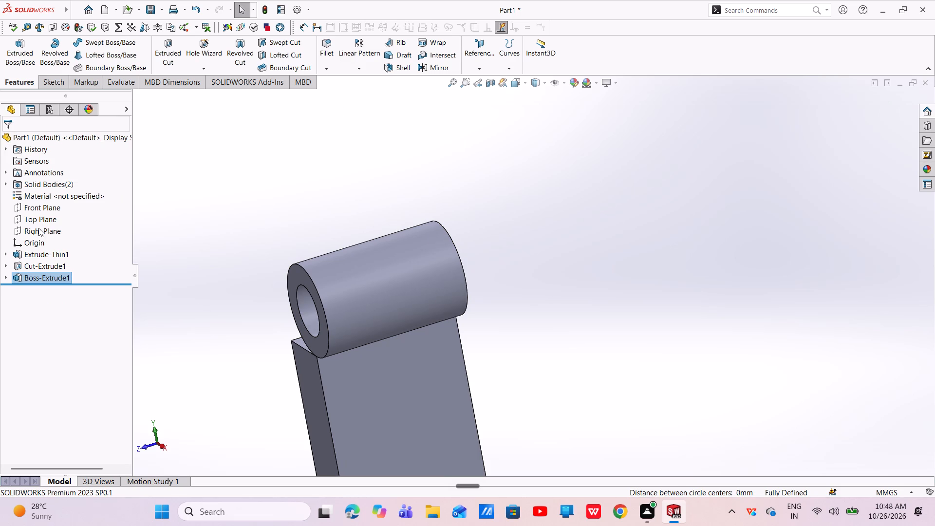
# Start a sketch on the Front Plane and convert the shank's top edge and the eye's outer circular edge into sketch entities.
pyautogui.click(48, 207)
pyautogui.click(53, 197)
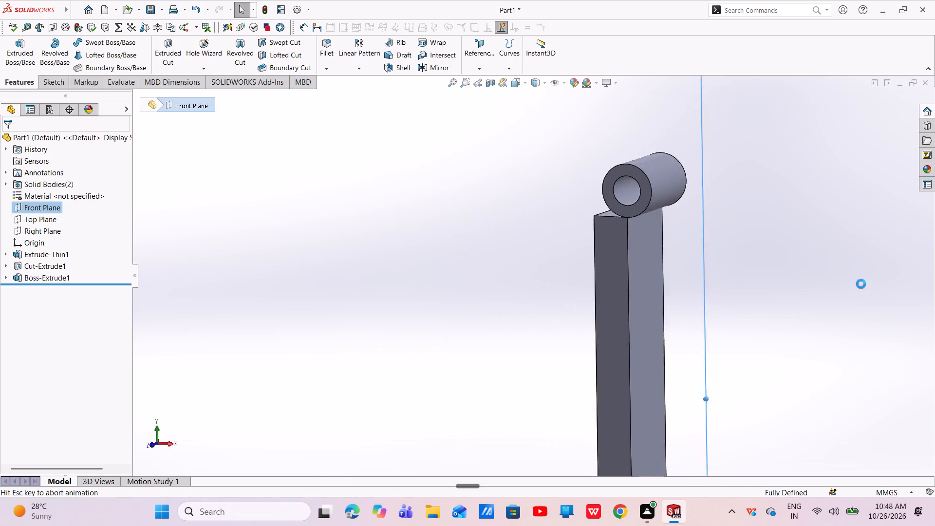
pyautogui.scroll(-6, 712, 102)
pyautogui.scroll(-1, 661, 289)
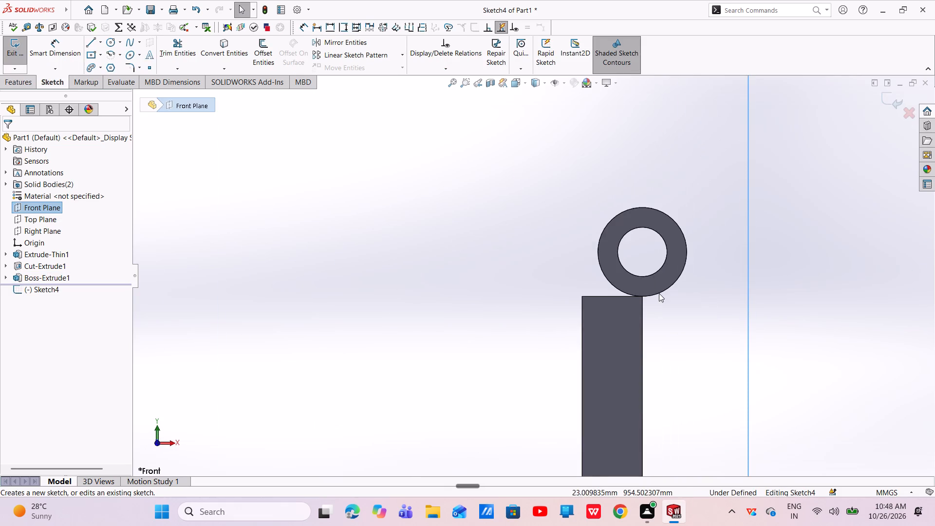
pyautogui.scroll(-2, 659, 293)
pyautogui.click(548, 296)
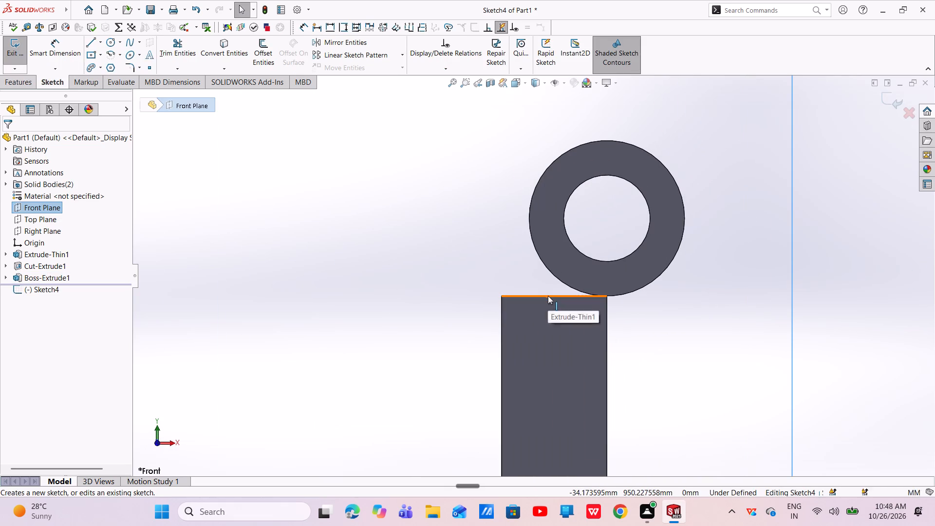
pyautogui.keyDown('ctrl'); pyautogui.click(550, 271); pyautogui.keyUp('ctrl')
pyautogui.click(219, 49)
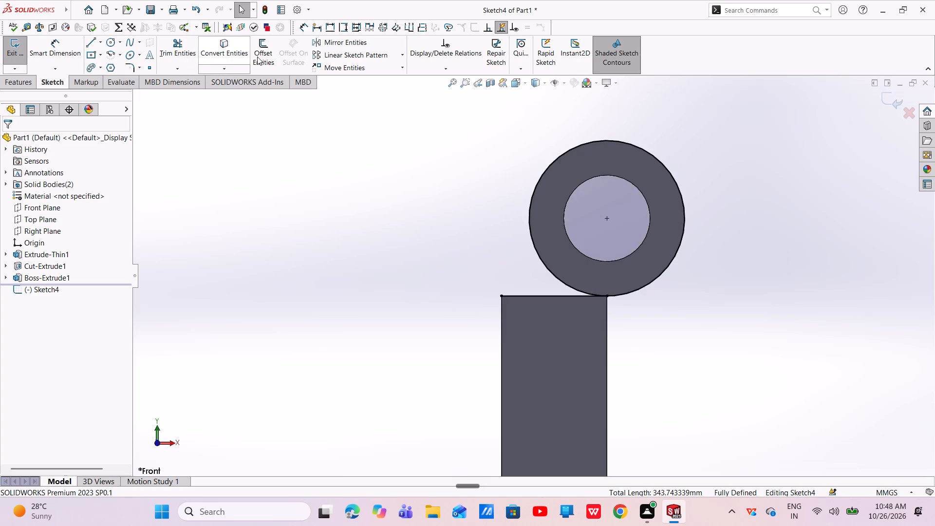
# Draw a sloping line about 31 mm long from the shank top edge's free corner to the eye's outer circle.
pyautogui.scroll(-3, 643, 288)
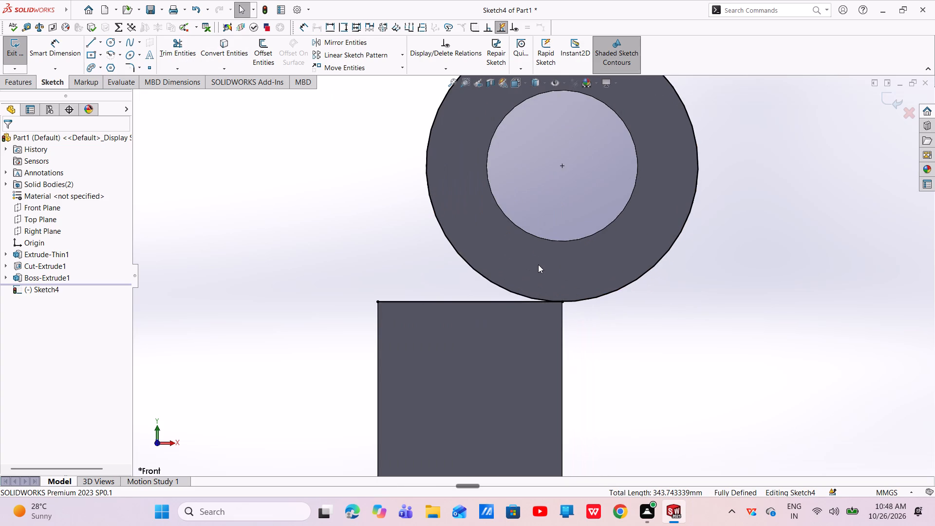
pyautogui.click(93, 45)
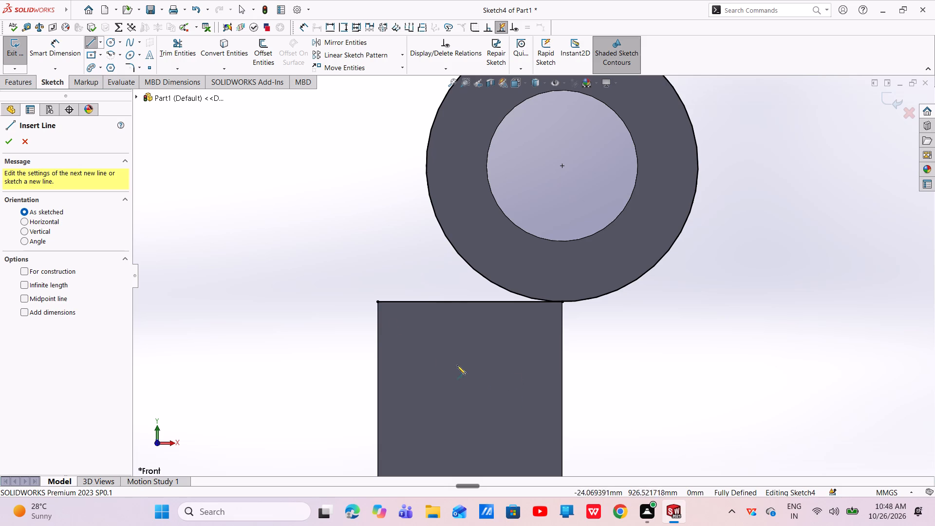
pyautogui.click(377, 300)
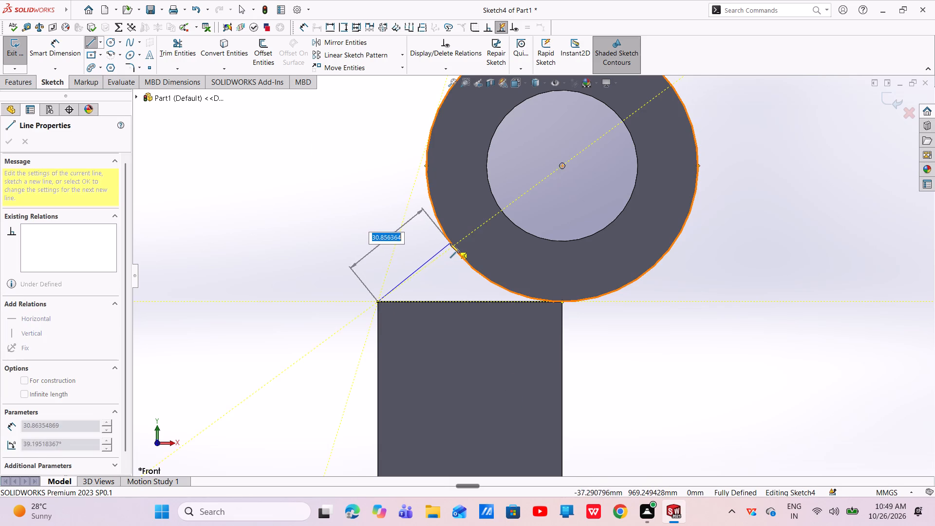
pyautogui.click(450, 244)
pyautogui.rightClick(450, 244)
pyautogui.click(480, 252)
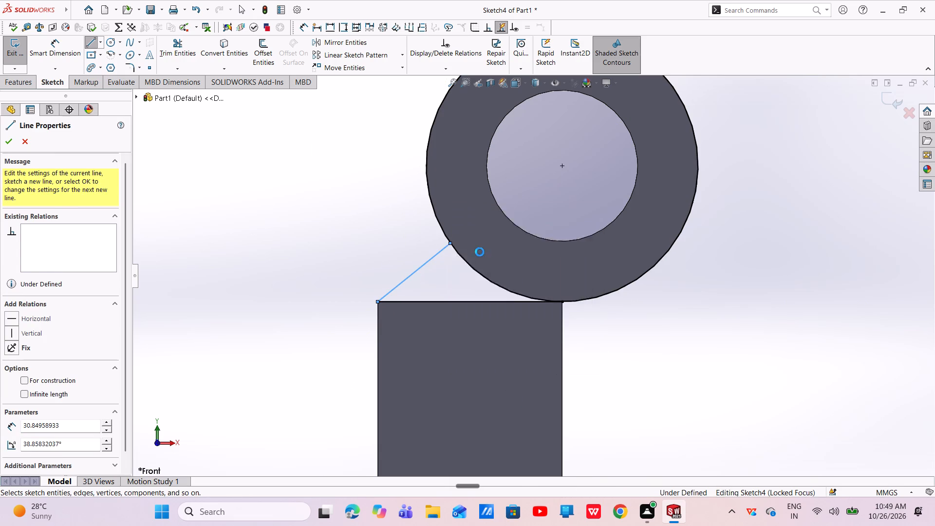
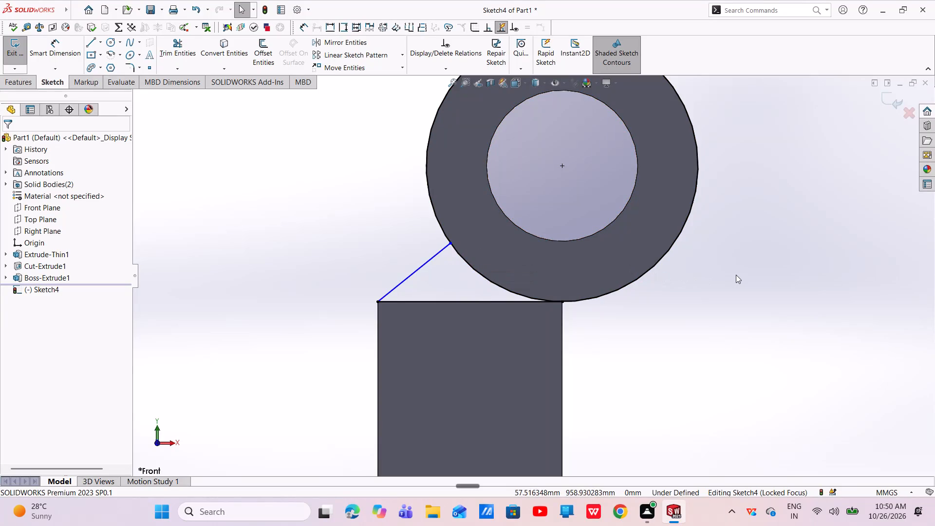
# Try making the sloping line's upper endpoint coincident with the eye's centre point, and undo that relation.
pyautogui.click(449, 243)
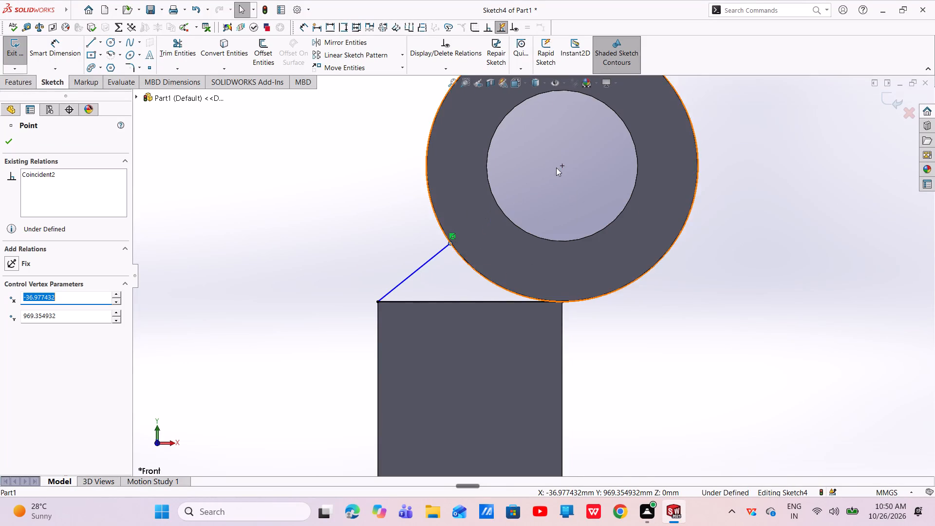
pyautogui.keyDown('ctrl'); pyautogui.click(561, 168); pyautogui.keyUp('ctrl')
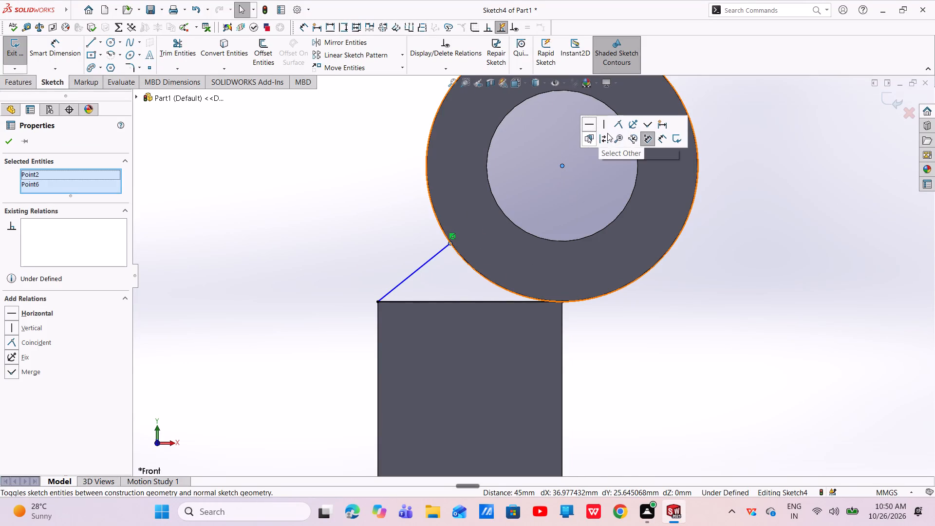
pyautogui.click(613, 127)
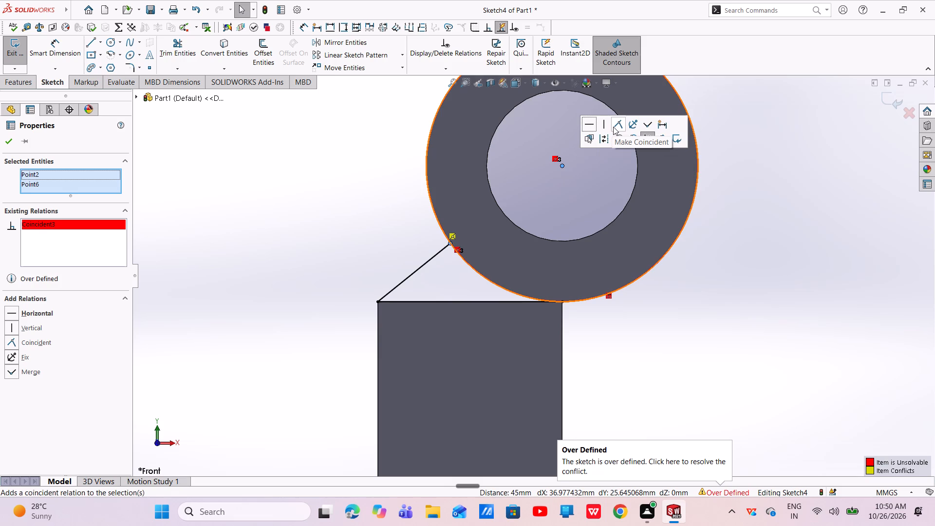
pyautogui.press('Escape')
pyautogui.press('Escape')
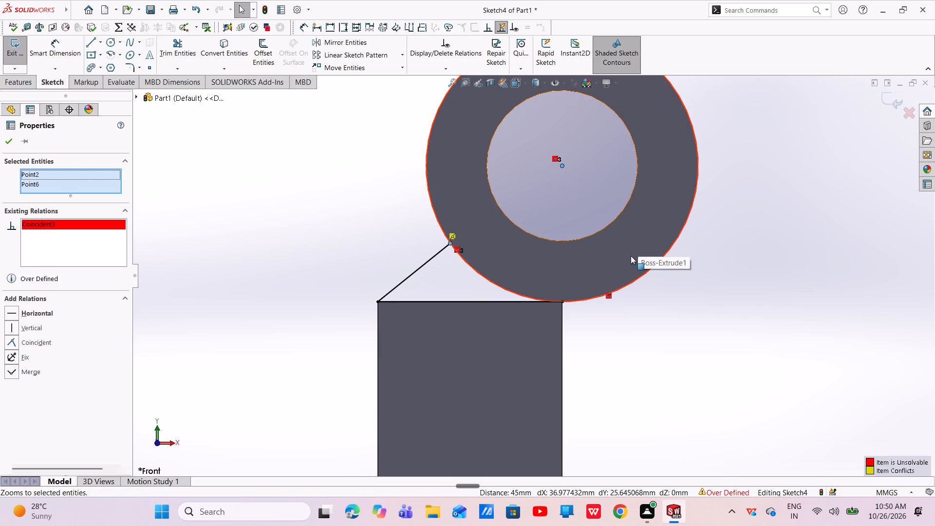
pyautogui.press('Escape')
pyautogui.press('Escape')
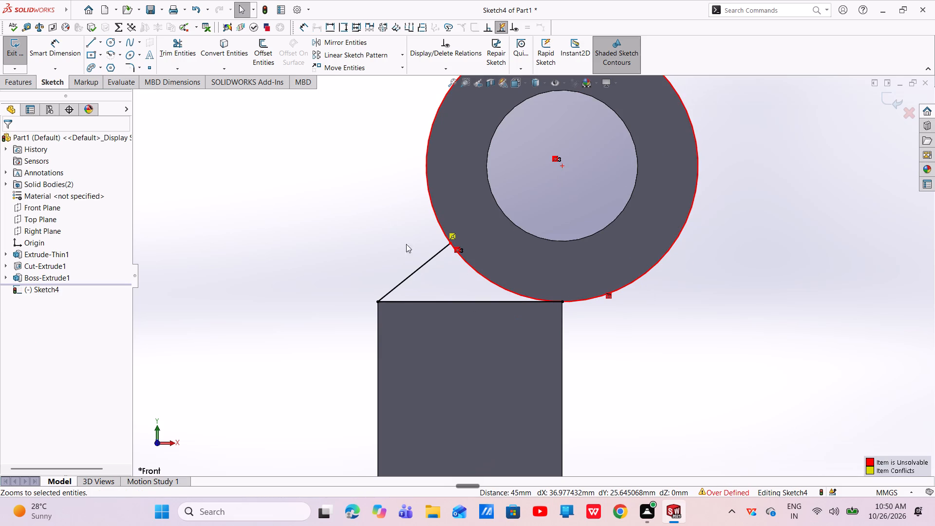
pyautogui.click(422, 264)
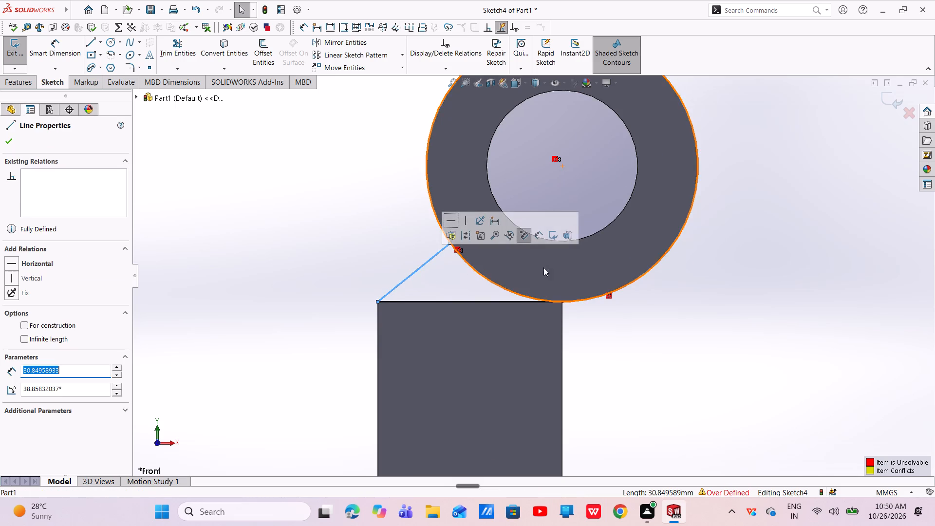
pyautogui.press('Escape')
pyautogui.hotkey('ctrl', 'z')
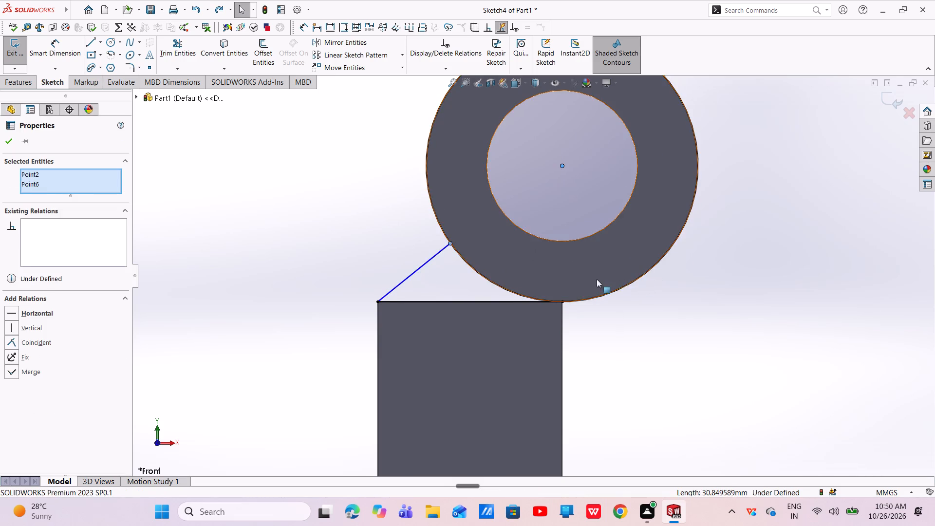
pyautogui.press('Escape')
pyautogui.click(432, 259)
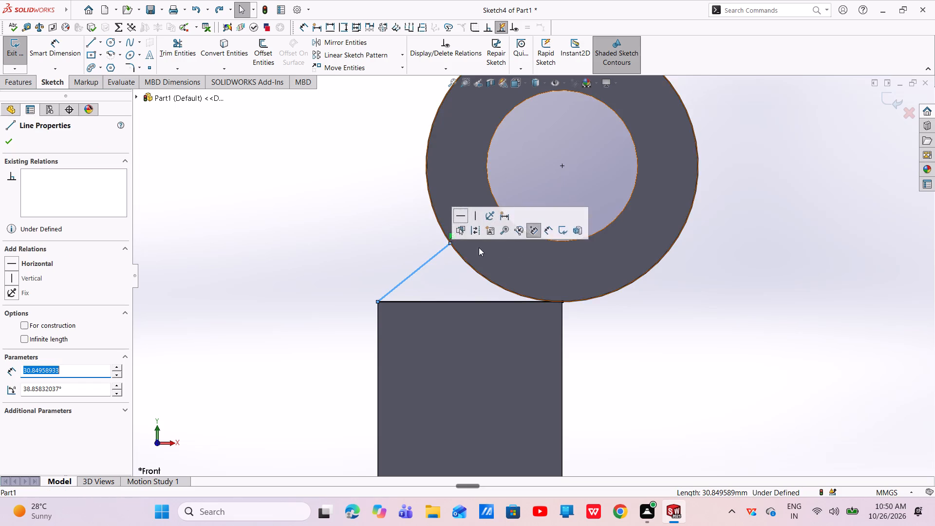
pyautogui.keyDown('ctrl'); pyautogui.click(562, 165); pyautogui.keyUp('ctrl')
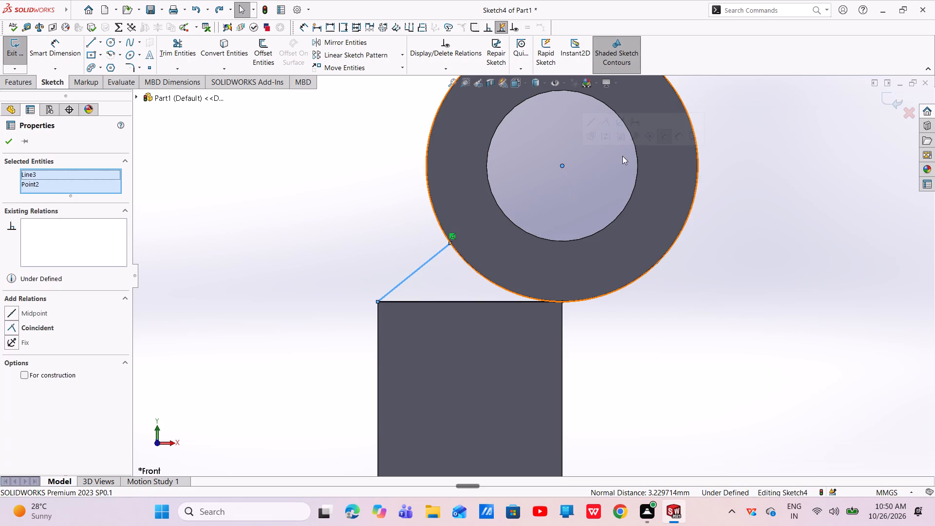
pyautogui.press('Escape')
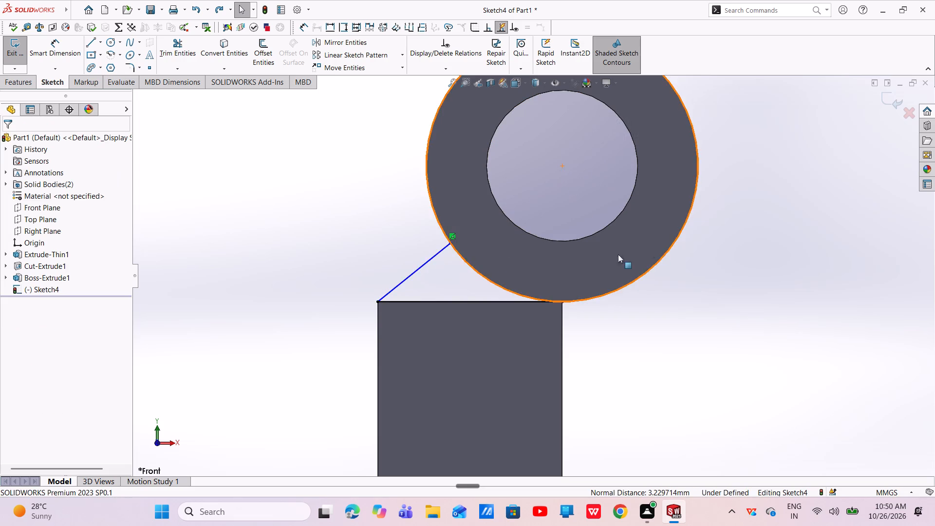
# Add a Coincident relation between the sloping line and the eye's centre point so the line aims at the centre.
pyautogui.click(440, 250)
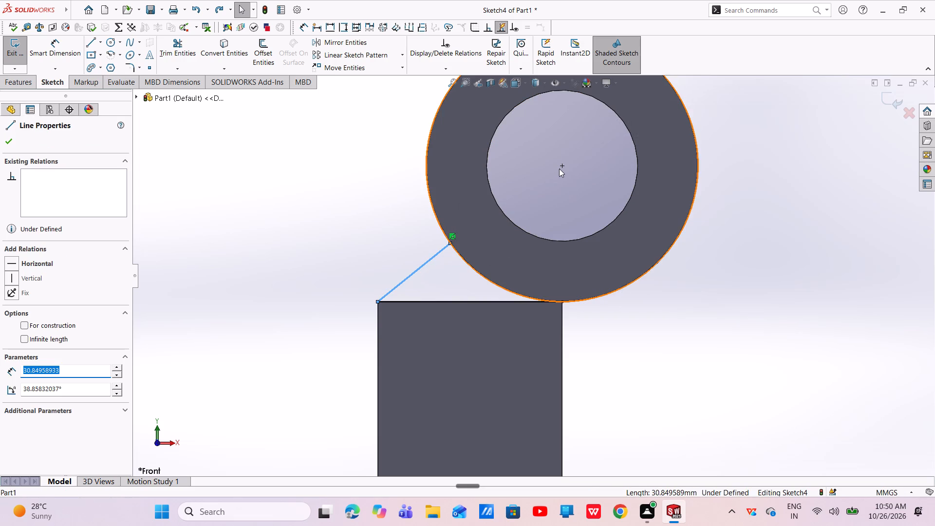
pyautogui.keyDown('ctrl'); pyautogui.click(561, 165); pyautogui.keyUp('ctrl')
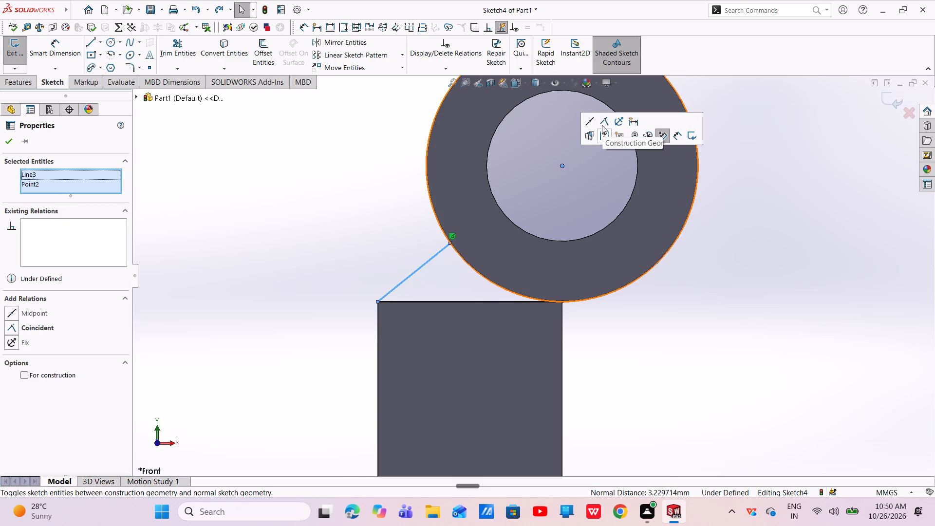
pyautogui.click(602, 125)
pyautogui.press('Escape')
pyautogui.press('Escape')
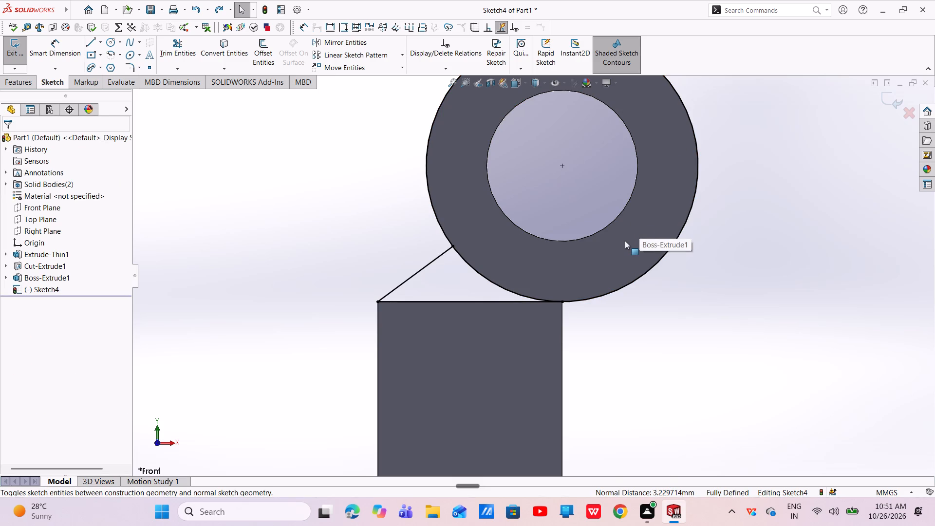
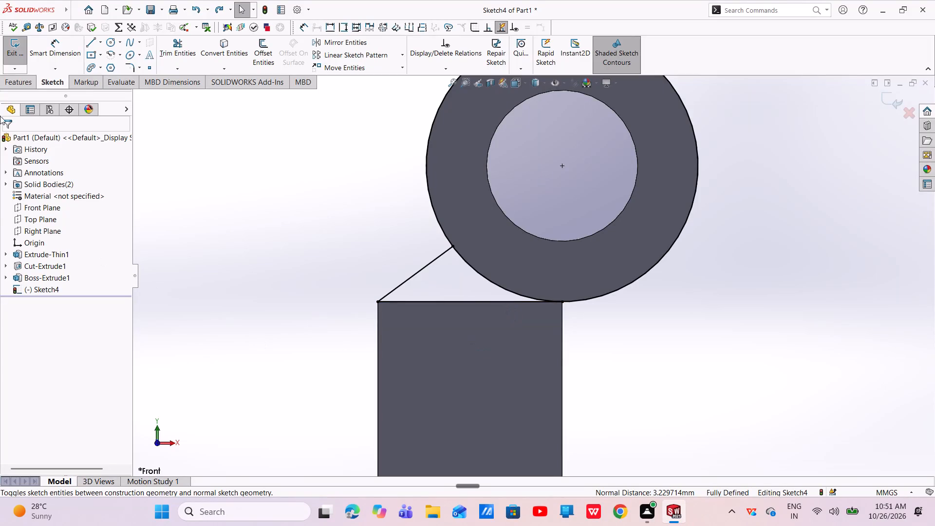
# Extrude the small closed region between the sloping line, shank top and eye 140 mm Mid Plane, merged with the existing bodies.
pyautogui.click(18, 84)
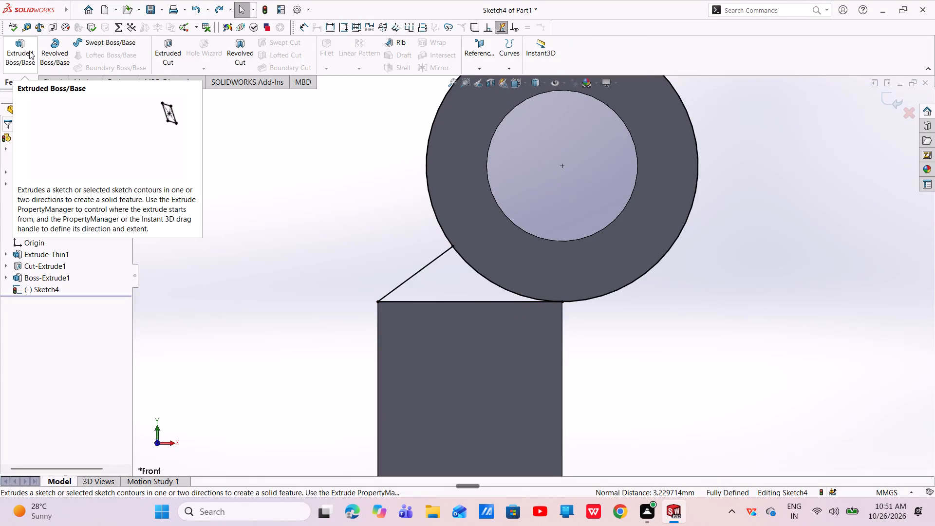
pyautogui.click(29, 51)
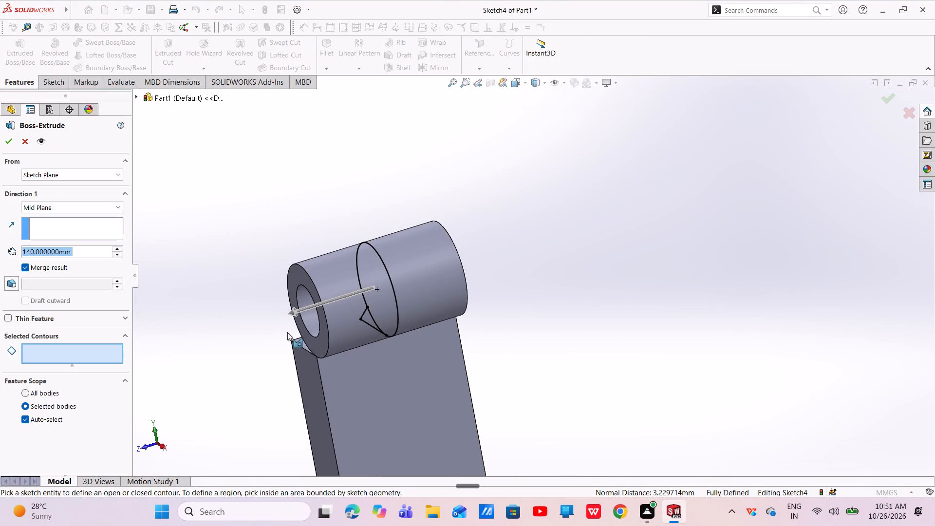
pyautogui.moveTo(287, 333); pyautogui.dragTo(389, 386, button='middle')
pyautogui.scroll(4, 409, 368)
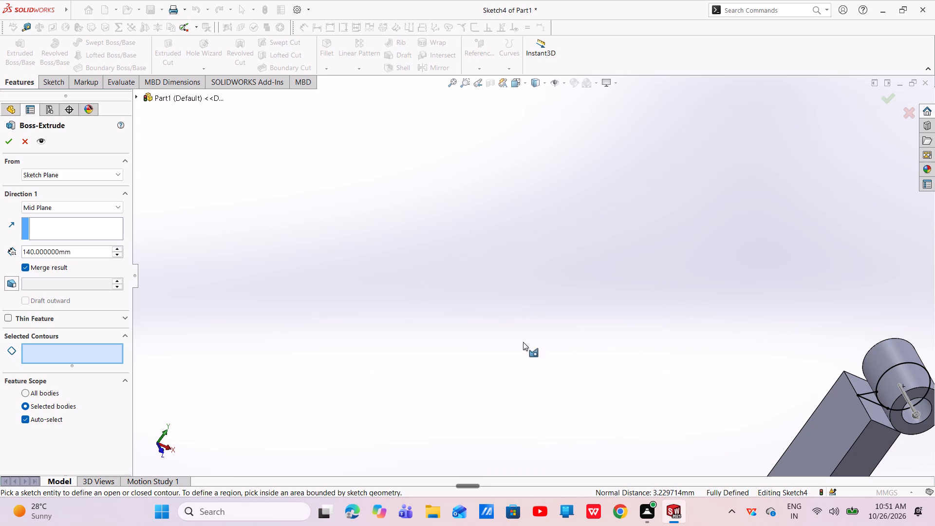
pyautogui.scroll(-5, 760, 348)
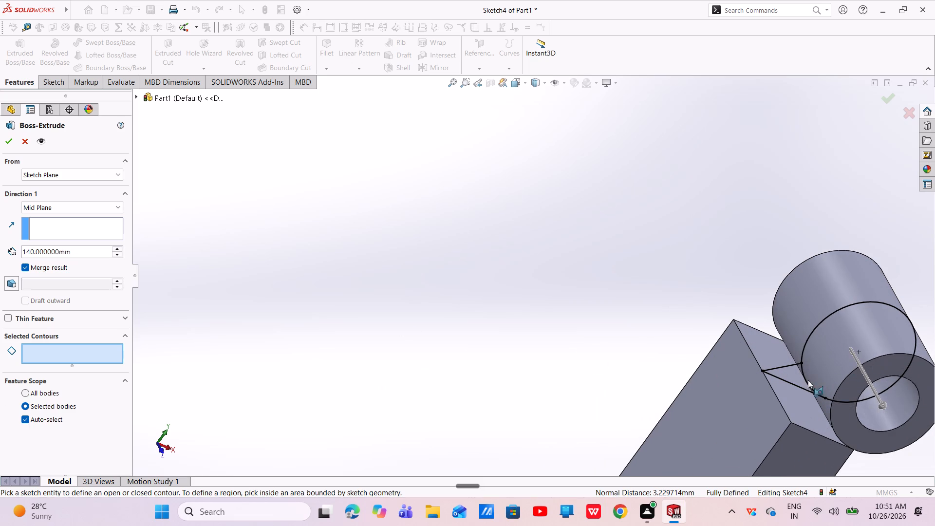
pyautogui.click(790, 379)
pyautogui.scroll(1, 798, 394)
pyautogui.moveTo(800, 396); pyautogui.dragTo(756, 377, button='middle')
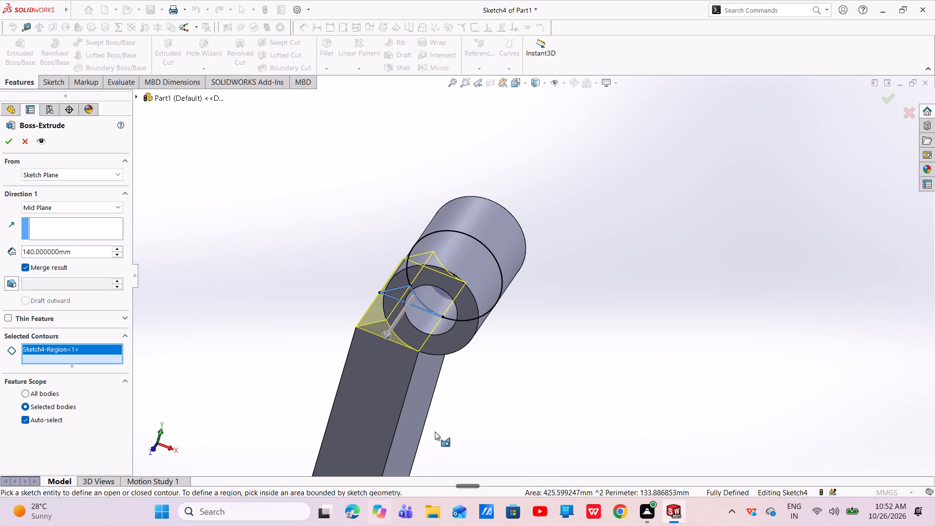
pyautogui.scroll(-2, 431, 330)
pyautogui.moveTo(495, 318); pyautogui.dragTo(516, 302, button='middle')
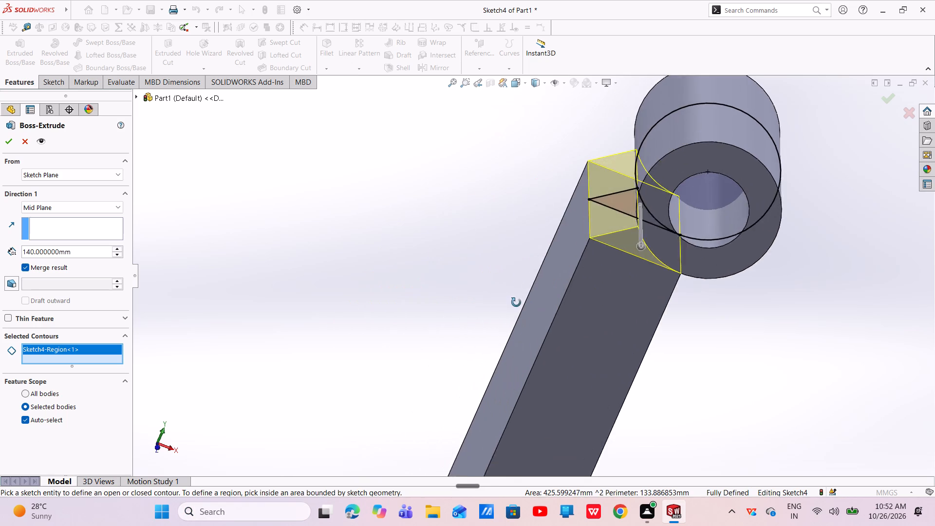
pyautogui.moveTo(516, 302); pyautogui.dragTo(520, 308, button='middle')
pyautogui.scroll(-4, 617, 240)
pyautogui.scroll(5, 621, 242)
pyautogui.moveTo(622, 242); pyautogui.dragTo(635, 265, button='middle')
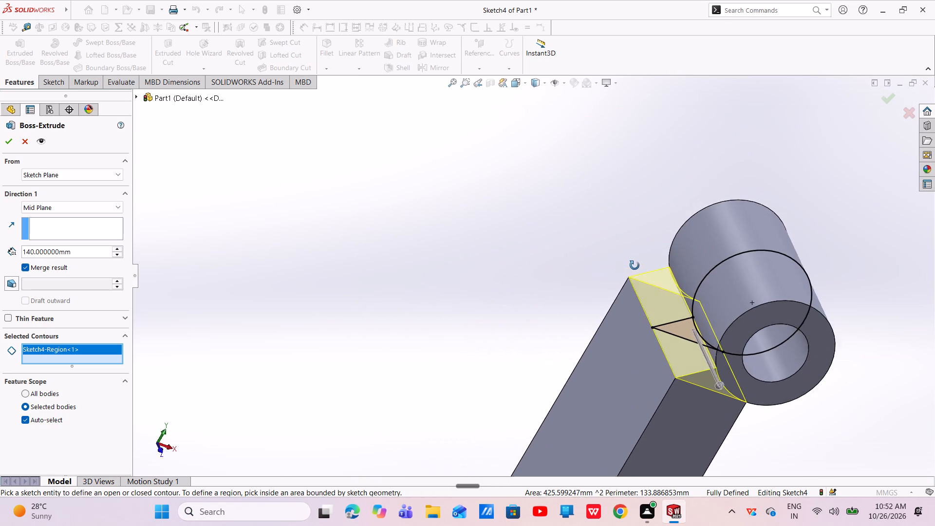
pyautogui.moveTo(635, 265); pyautogui.dragTo(621, 268, button='middle')
pyautogui.scroll(-5, 614, 341)
pyautogui.scroll(6, 591, 373)
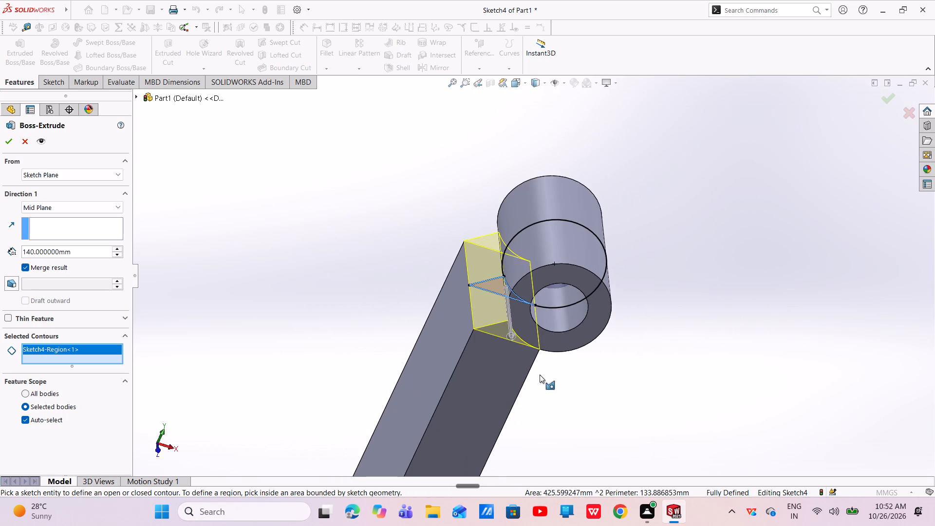
pyautogui.moveTo(516, 336); pyautogui.dragTo(533, 348, button='middle')
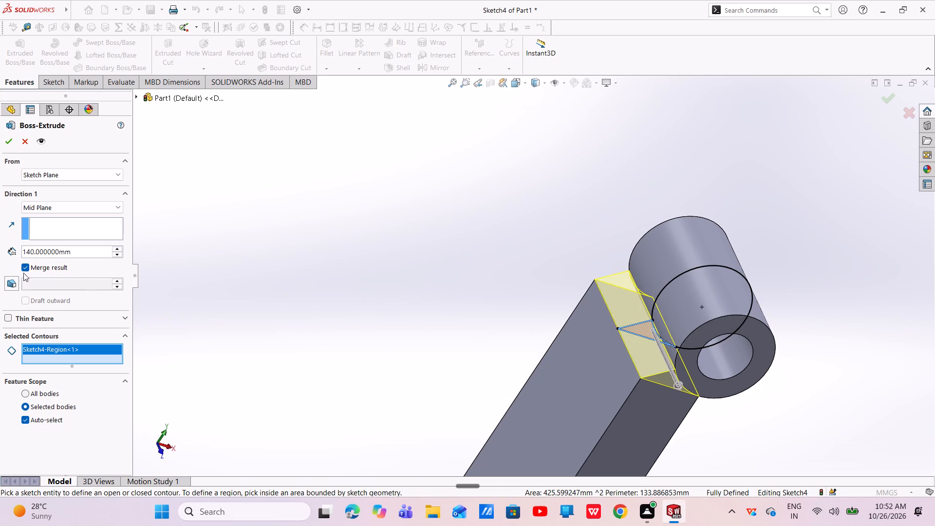
pyautogui.click(9, 147)
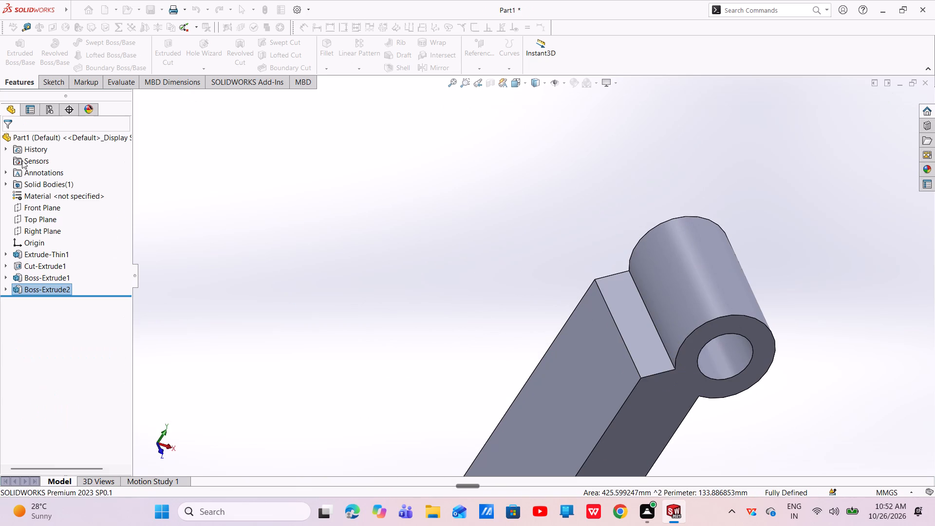
# Examine the merged joint between the eye and the shank, and the rest of the fork tine, from several angles.
pyautogui.scroll(-6, 683, 358)
pyautogui.scroll(3, 596, 381)
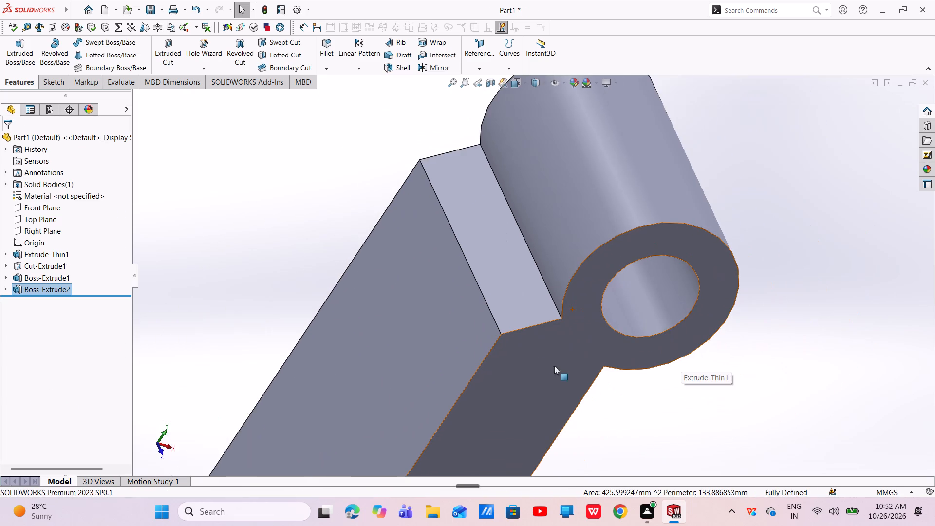
pyautogui.moveTo(526, 349); pyautogui.dragTo(503, 314, button='middle')
pyautogui.scroll(5, 527, 342)
pyautogui.scroll(-6, 529, 303)
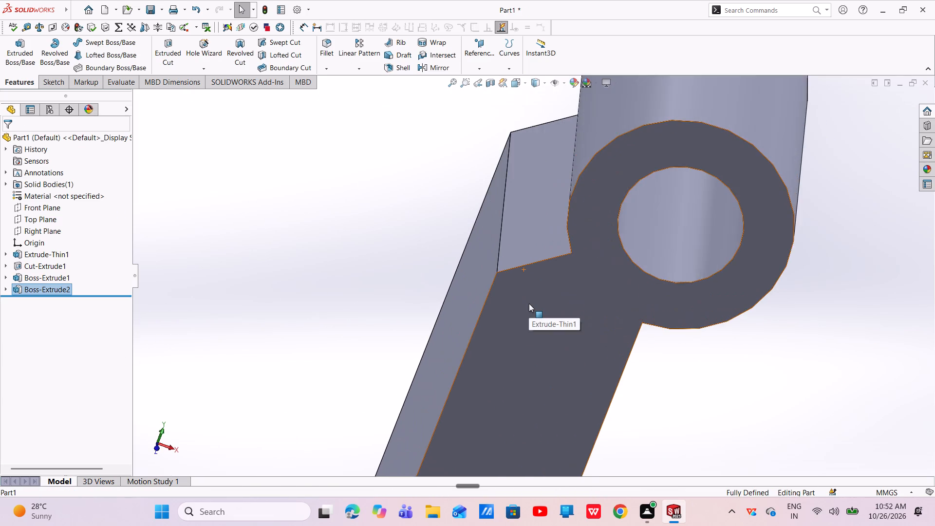
pyautogui.scroll(5, 529, 303)
pyautogui.moveTo(529, 304); pyautogui.dragTo(532, 256, button='middle')
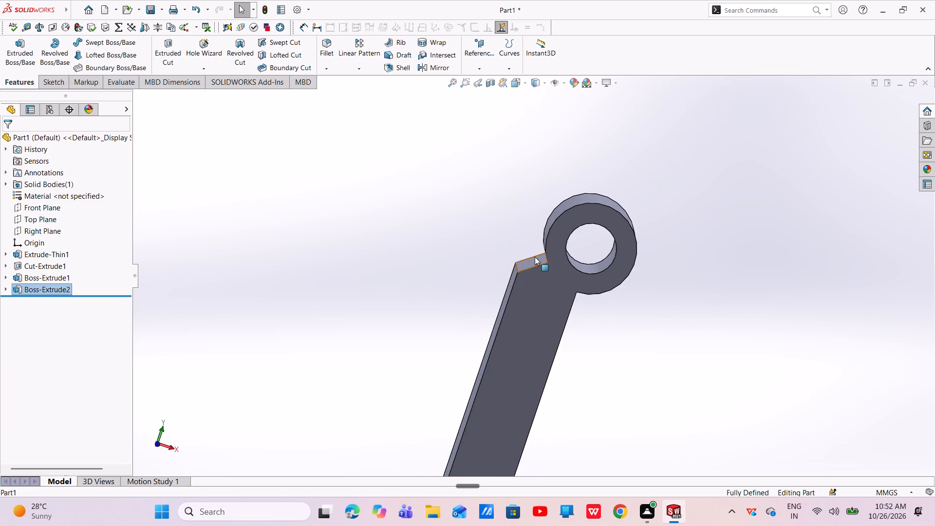
pyautogui.scroll(-6, 535, 257)
pyautogui.scroll(13, 538, 266)
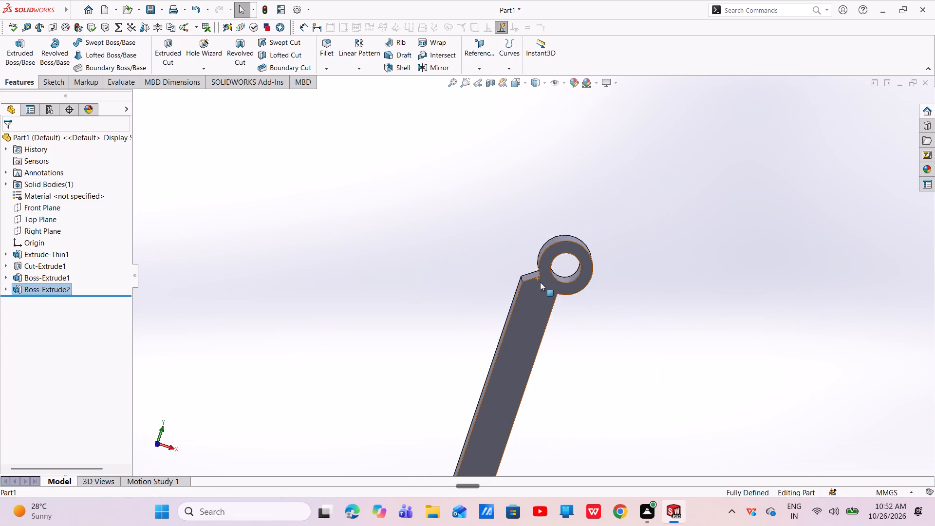
pyautogui.scroll(7, 540, 282)
pyautogui.scroll(-5, 527, 317)
pyautogui.scroll(3, 520, 324)
pyautogui.scroll(-5, 497, 357)
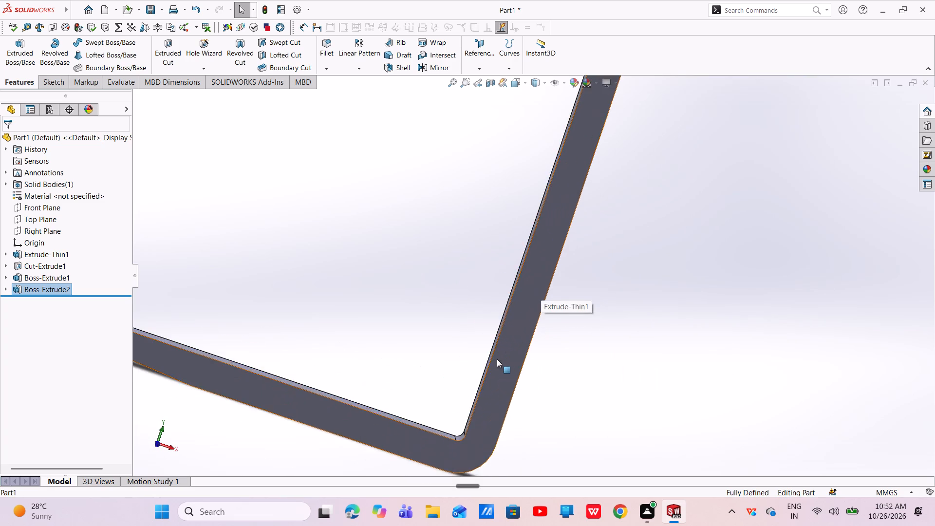
pyautogui.scroll(5, 497, 363)
pyautogui.scroll(-7, 579, 160)
pyautogui.scroll(1, 551, 243)
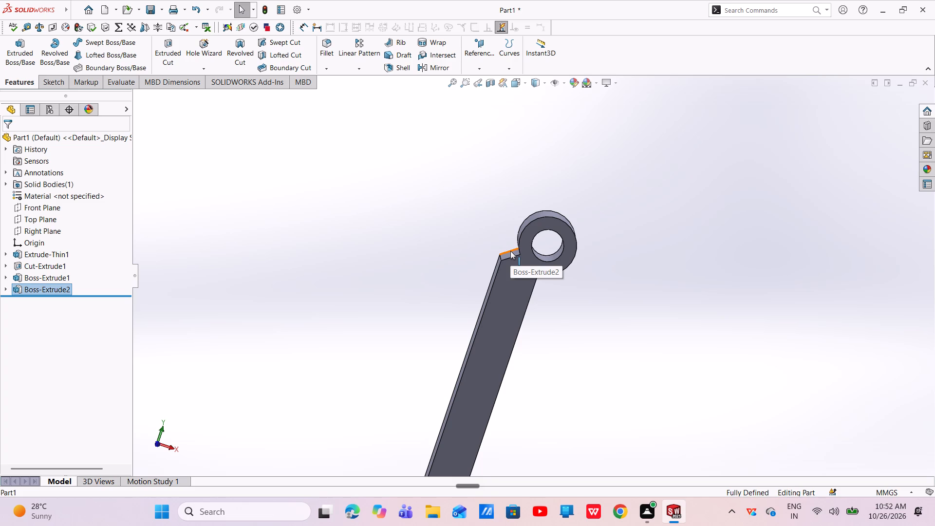
# Start a sketch on the tine's flat side face and draw a vertical line about 248 mm down from the eye's arm-side quadrant point.
pyautogui.click(573, 253)
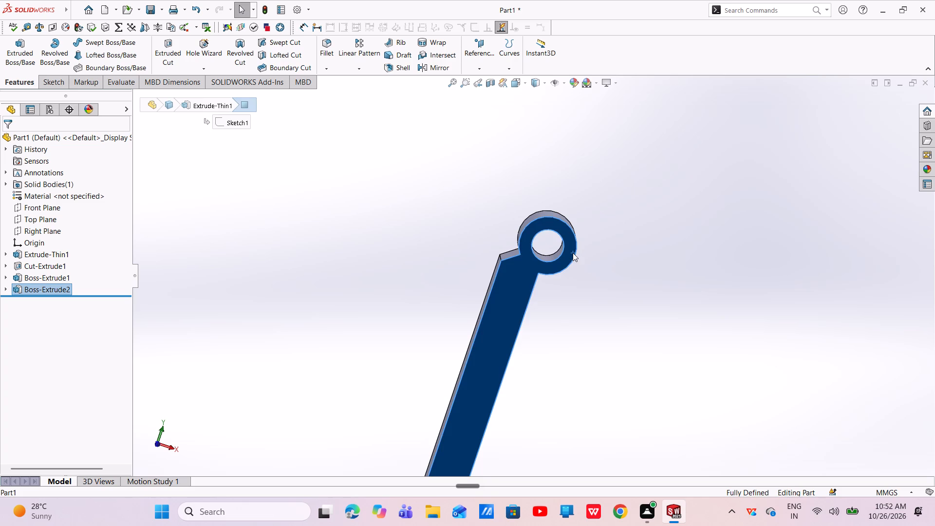
pyautogui.click(613, 222)
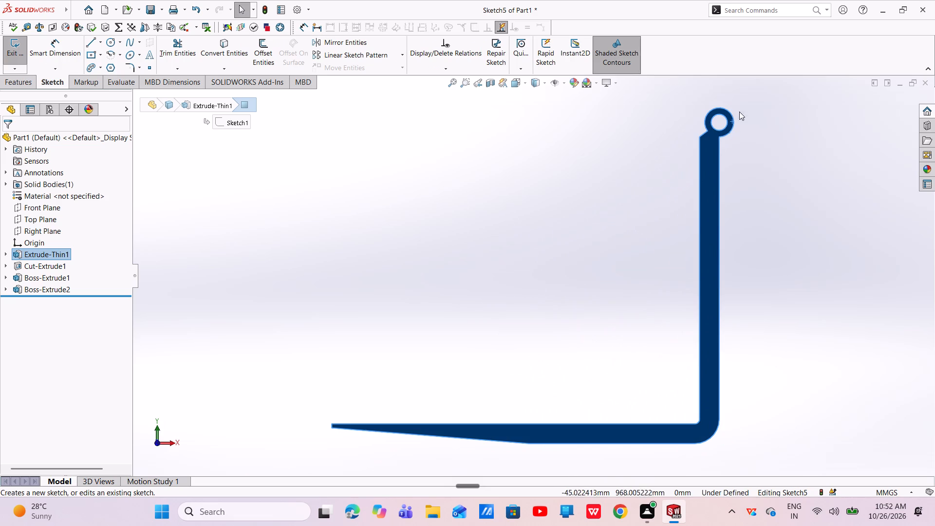
pyautogui.scroll(-5, 746, 103)
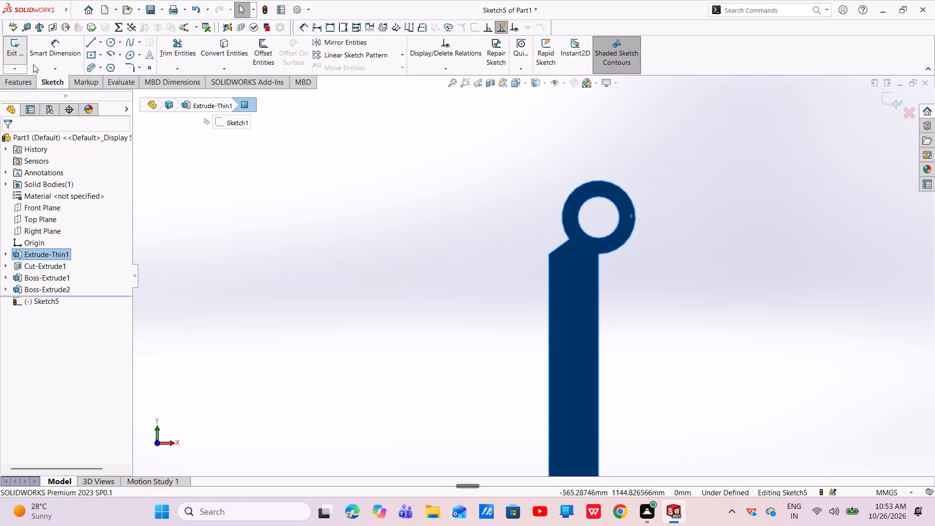
pyautogui.click(87, 44)
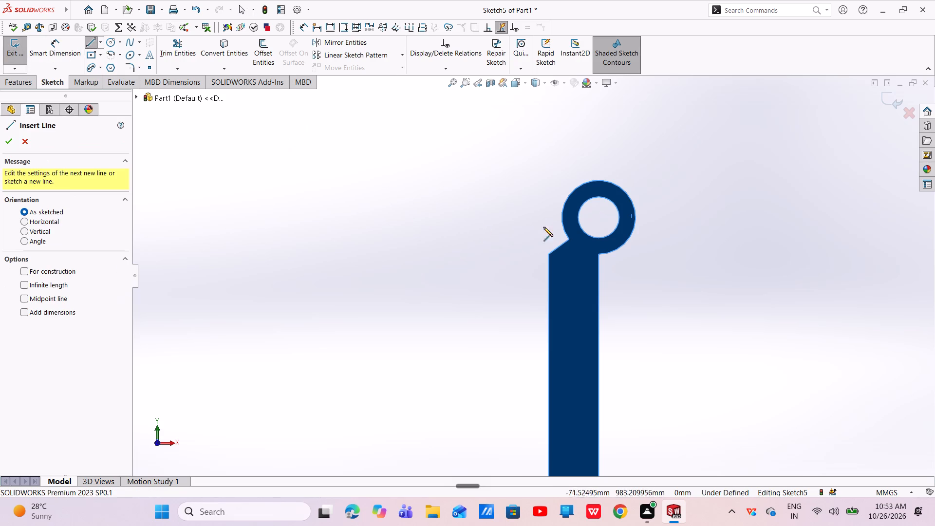
pyautogui.click(561, 219)
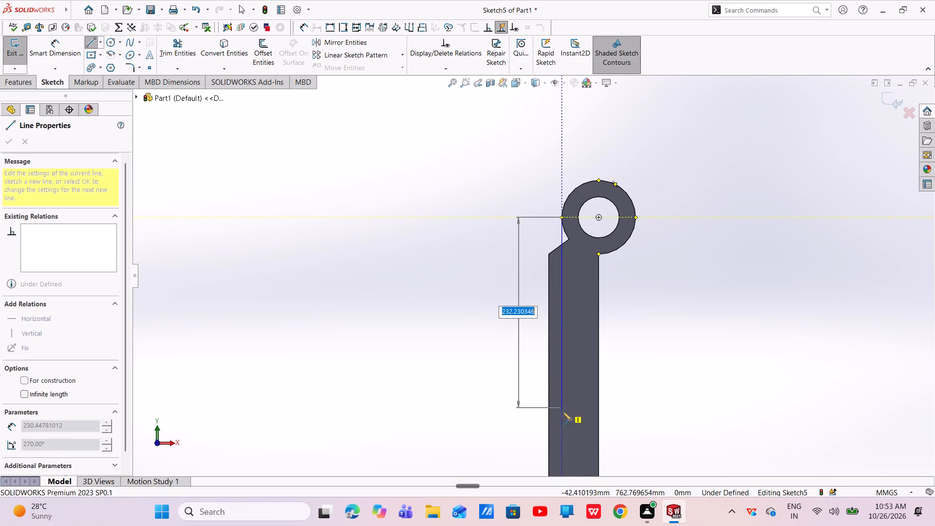
pyautogui.click(561, 420)
pyautogui.rightClick(561, 420)
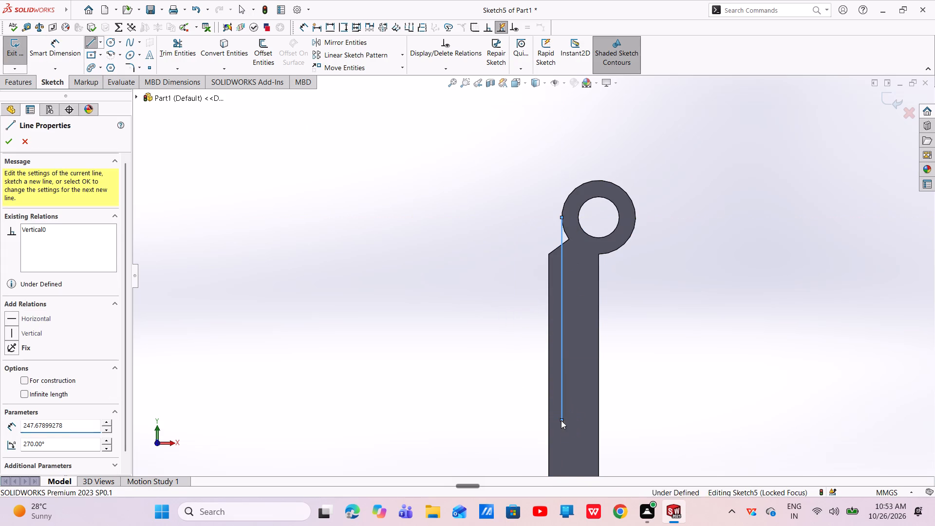
pyautogui.click(588, 404)
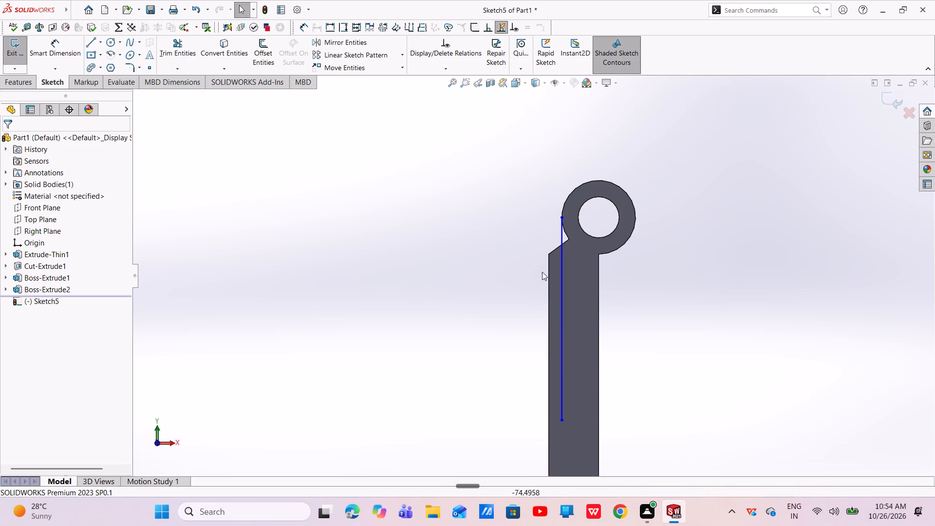
# Draw a chain from the line's upper end: 45 mm radius arc to the eye's top, about 55.5 mm outward, down, and back to the shank's corner.
pyautogui.click(94, 46)
pyautogui.scroll(-4, 631, 184)
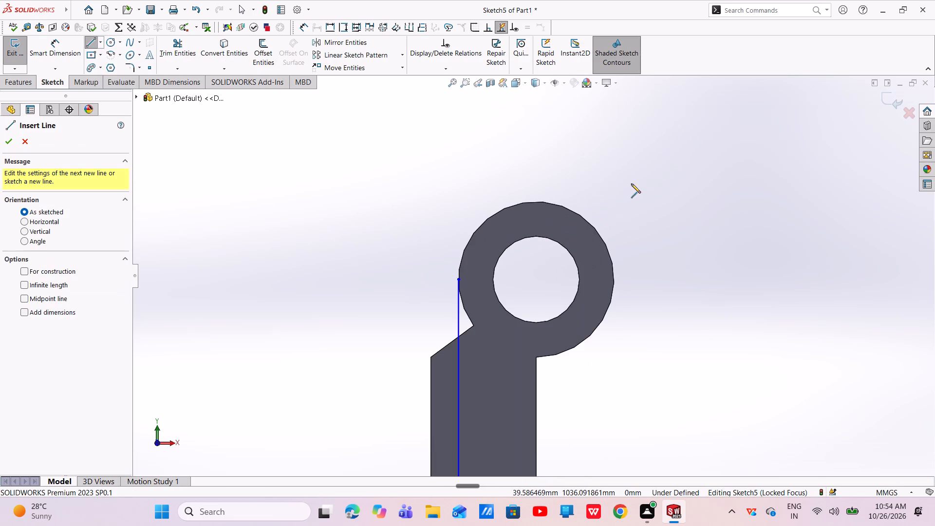
pyautogui.click(459, 280)
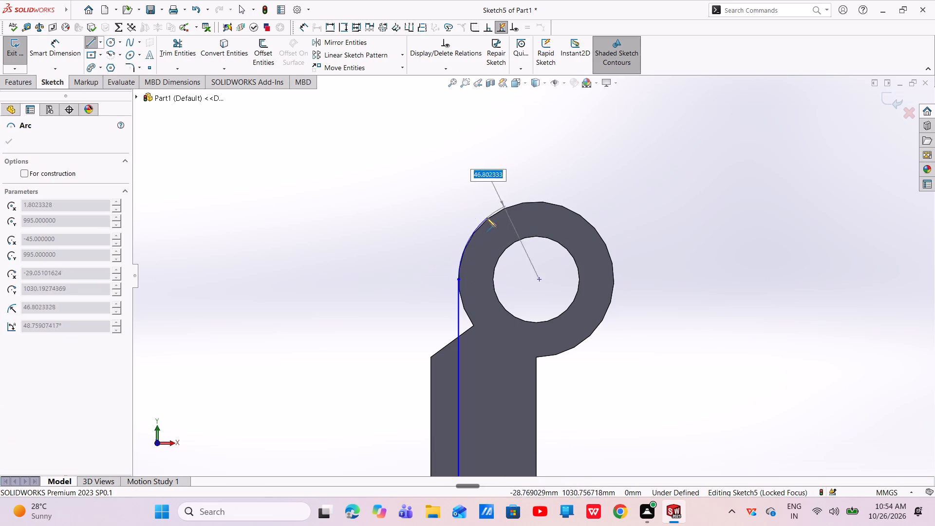
pyautogui.click(537, 202)
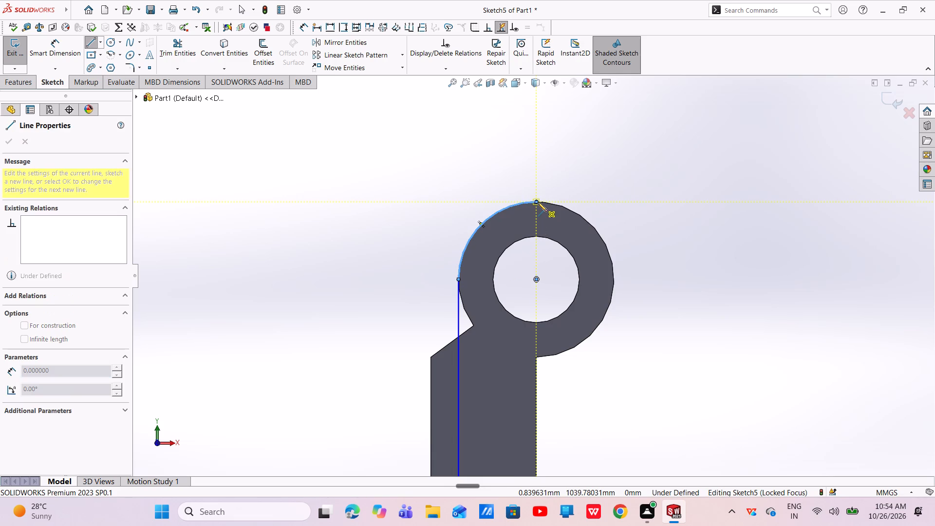
pyautogui.click(632, 204)
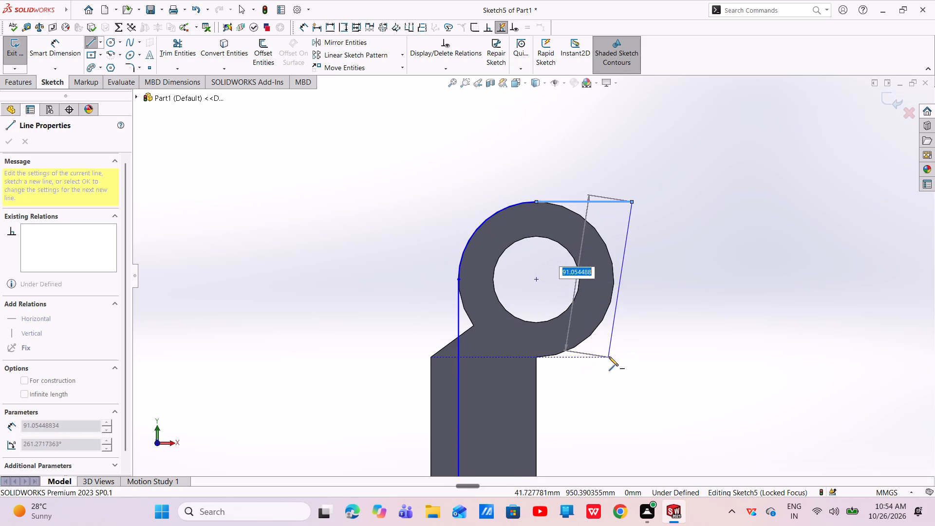
pyautogui.click(633, 356)
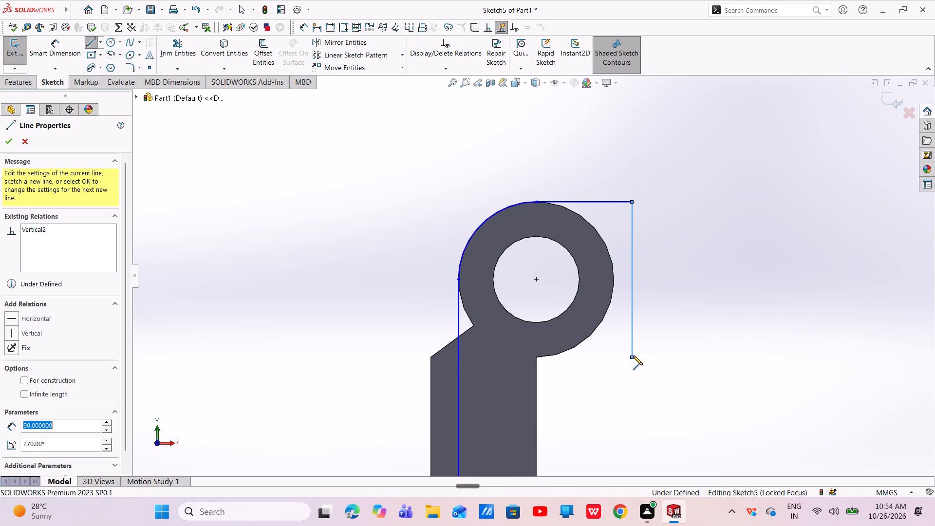
pyautogui.click(433, 357)
pyautogui.rightClick(433, 357)
pyautogui.click(460, 362)
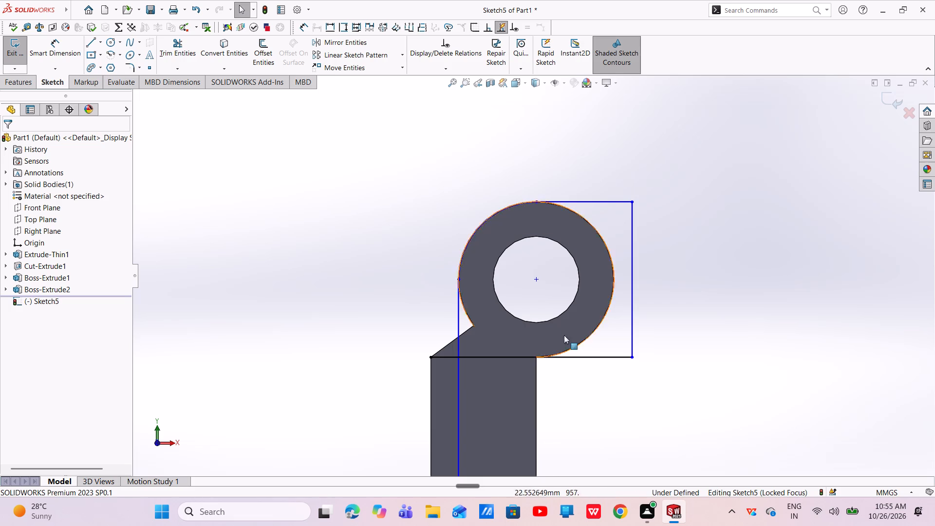
# Draw a line about 203 mm down the shank's back edge from the eye's base, and 45 mm across to the long vertical line's lower end.
pyautogui.click(93, 47)
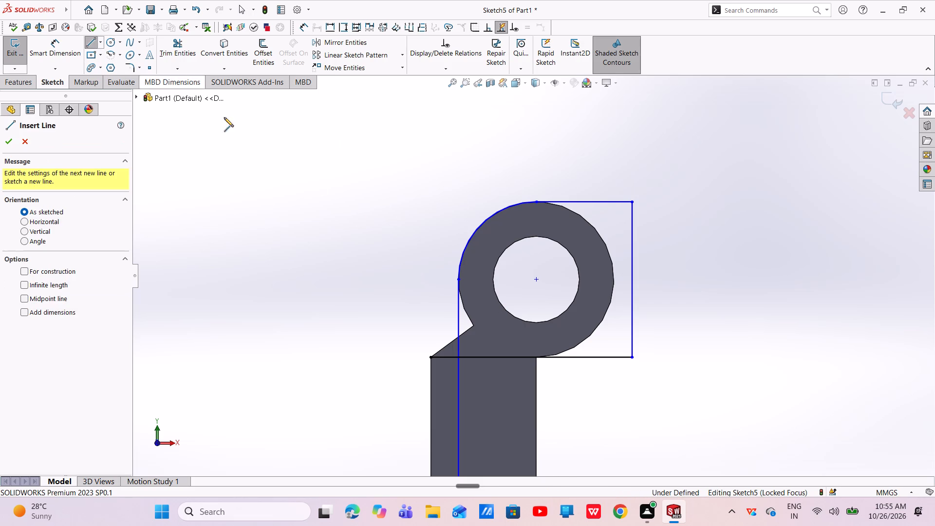
pyautogui.click(537, 357)
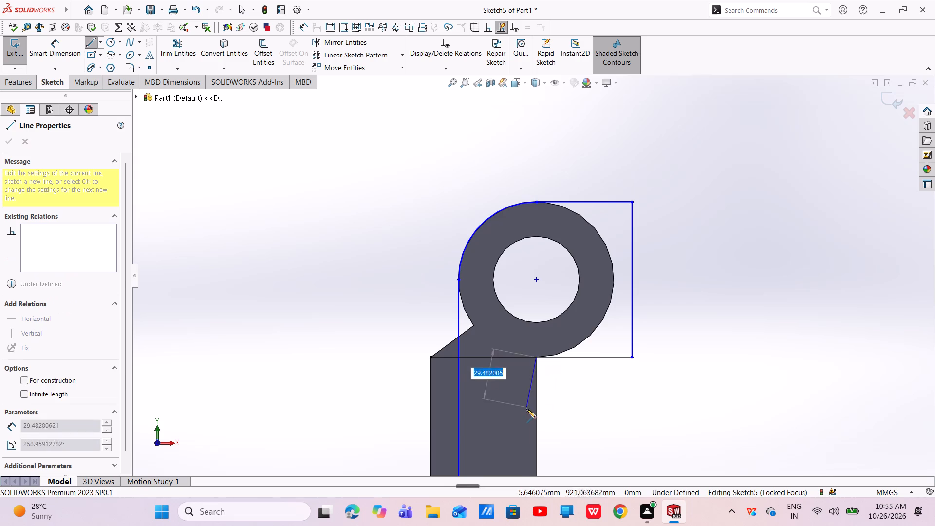
pyautogui.scroll(5, 530, 412)
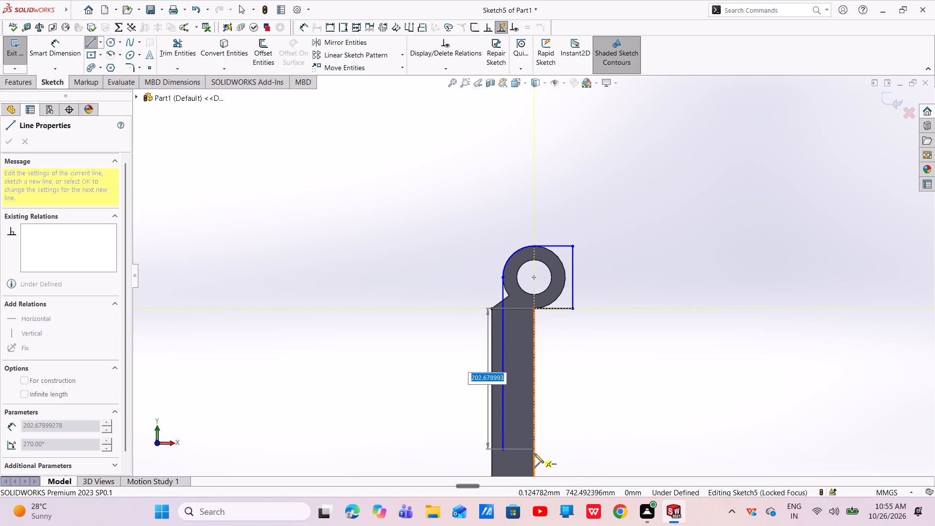
pyautogui.scroll(-4, 533, 450)
pyautogui.scroll(-4, 524, 396)
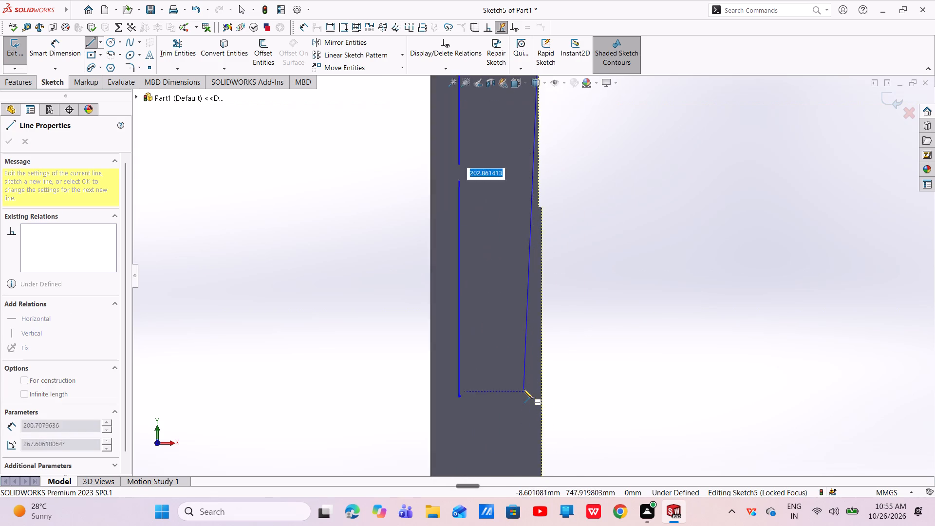
pyautogui.scroll(-2, 524, 389)
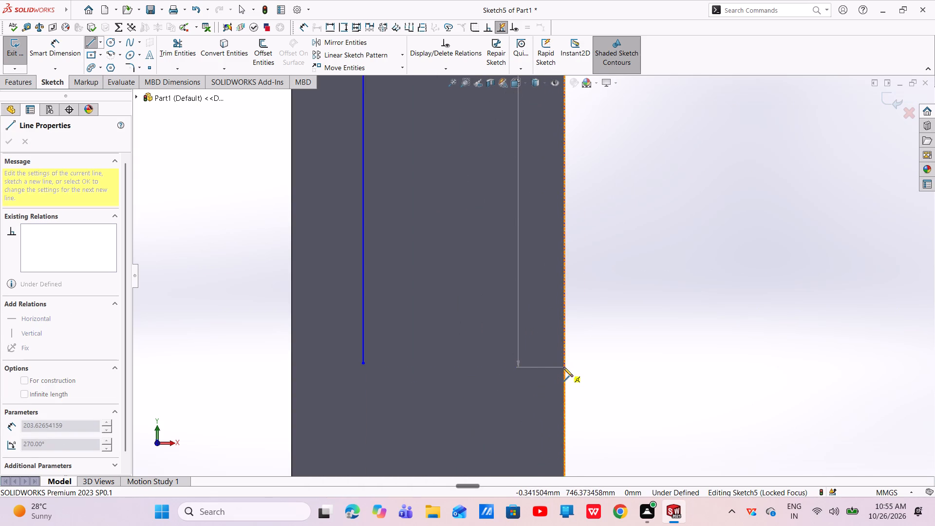
pyautogui.click(565, 365)
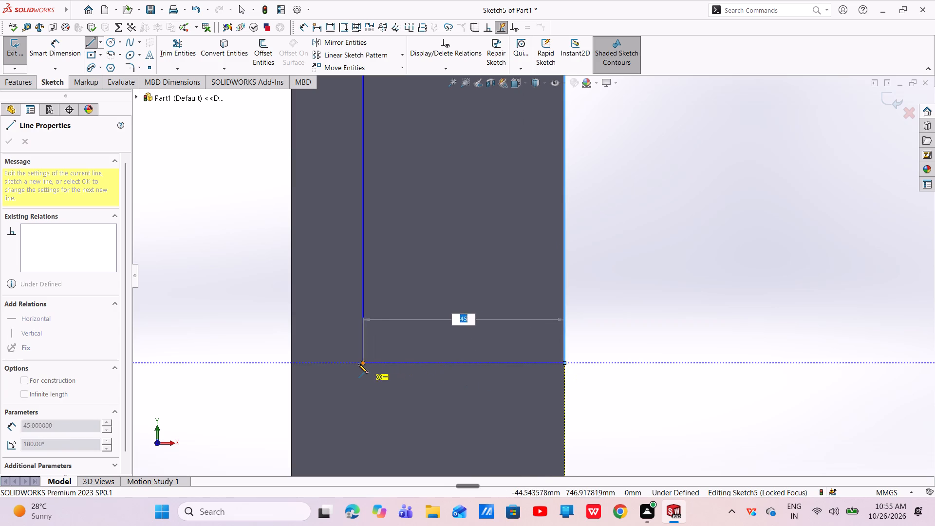
pyautogui.click(362, 362)
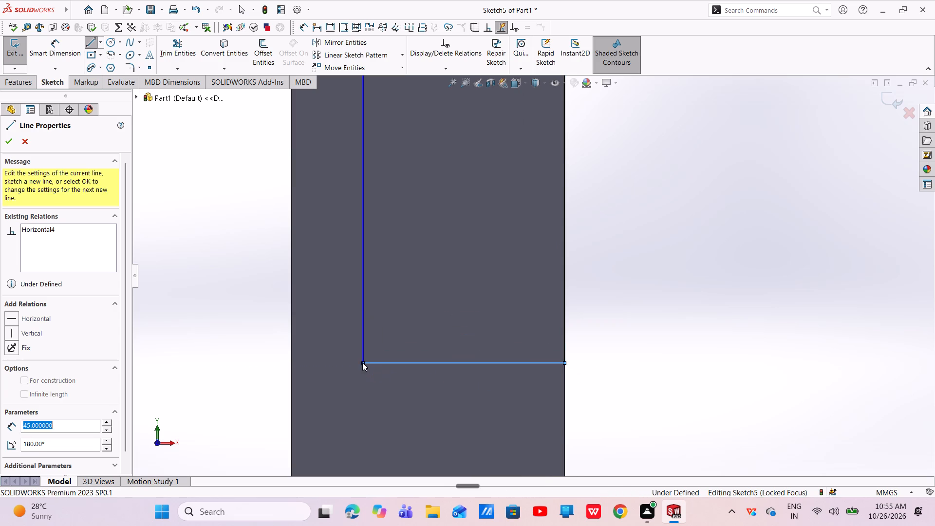
pyautogui.rightClick(362, 362)
pyautogui.click(378, 369)
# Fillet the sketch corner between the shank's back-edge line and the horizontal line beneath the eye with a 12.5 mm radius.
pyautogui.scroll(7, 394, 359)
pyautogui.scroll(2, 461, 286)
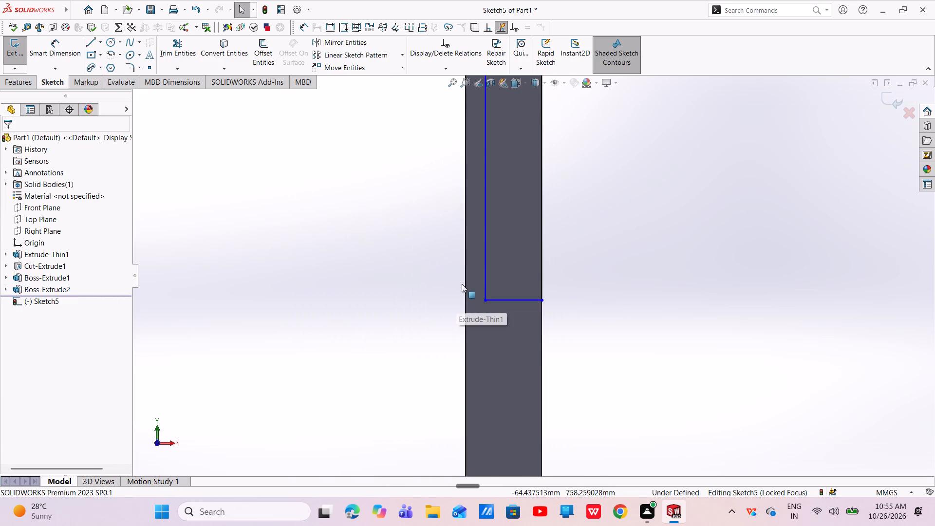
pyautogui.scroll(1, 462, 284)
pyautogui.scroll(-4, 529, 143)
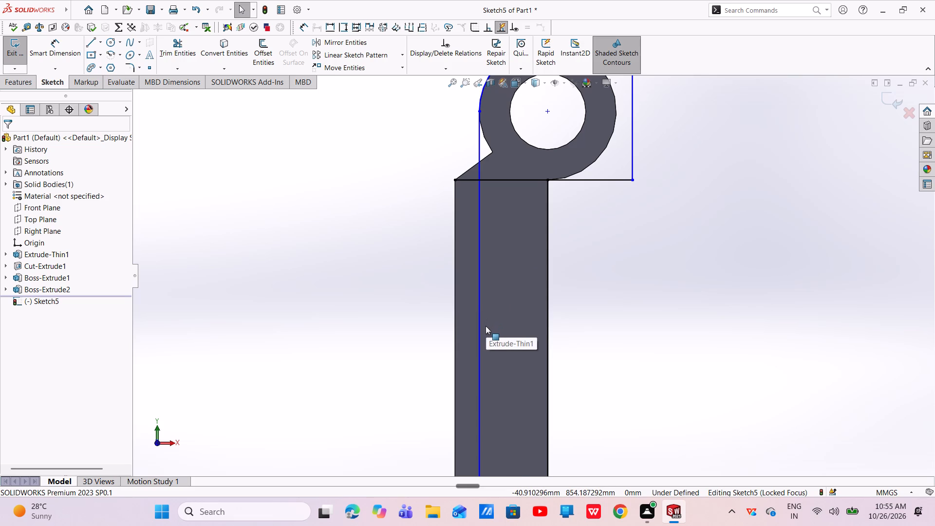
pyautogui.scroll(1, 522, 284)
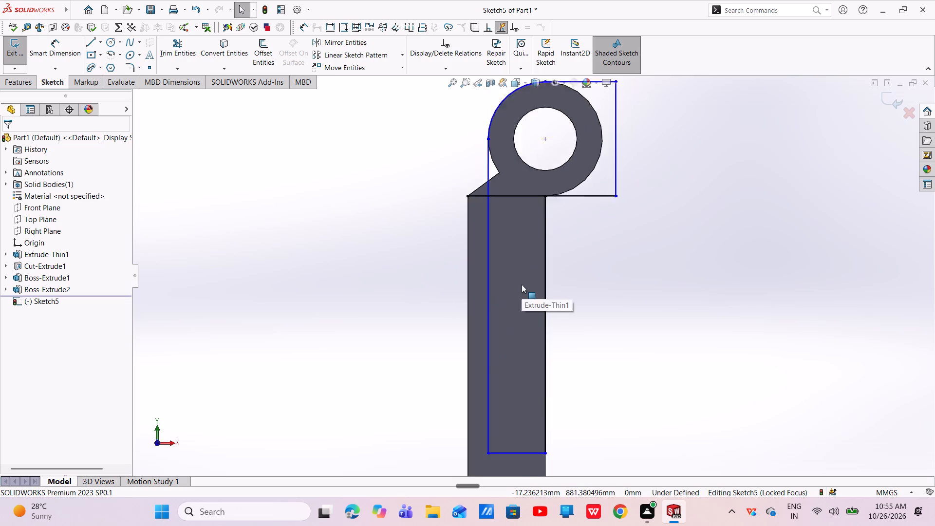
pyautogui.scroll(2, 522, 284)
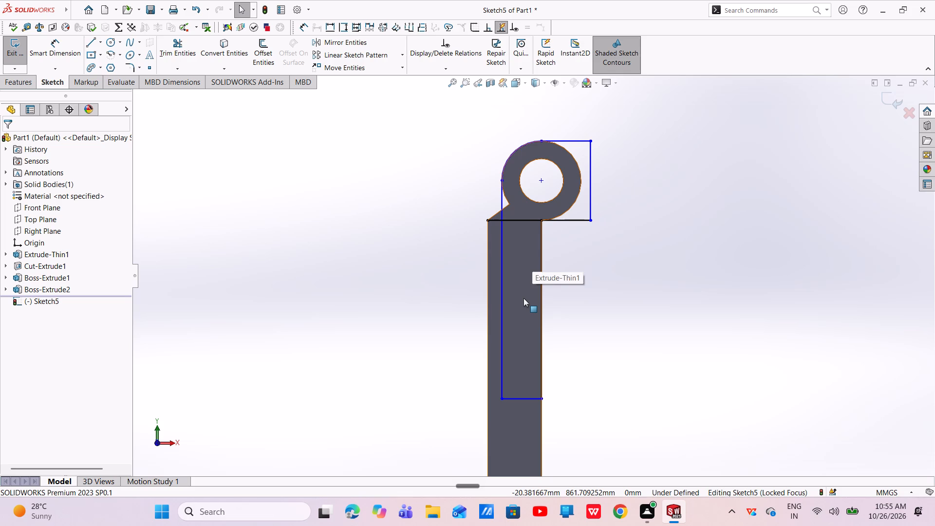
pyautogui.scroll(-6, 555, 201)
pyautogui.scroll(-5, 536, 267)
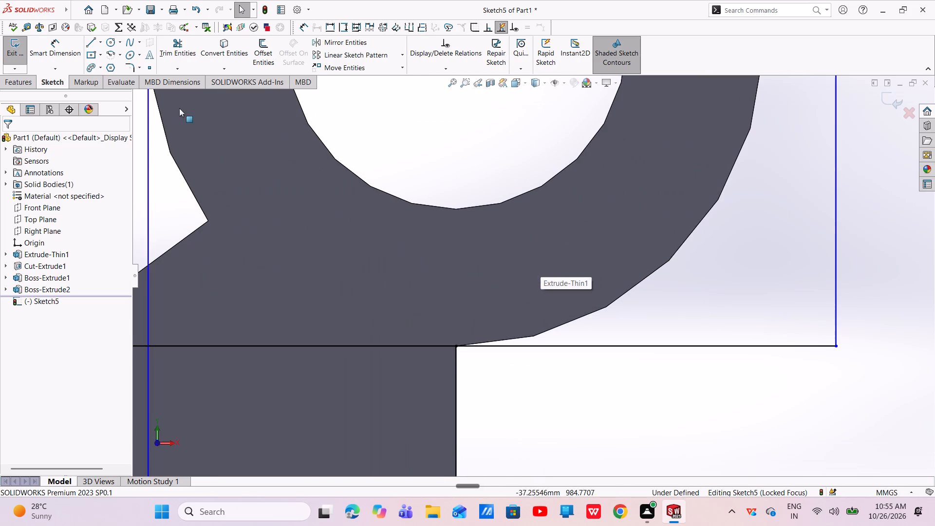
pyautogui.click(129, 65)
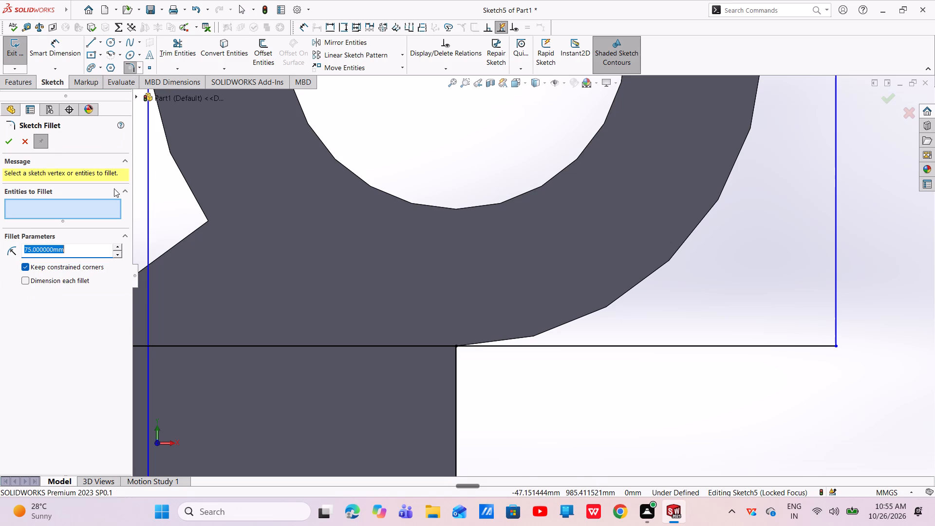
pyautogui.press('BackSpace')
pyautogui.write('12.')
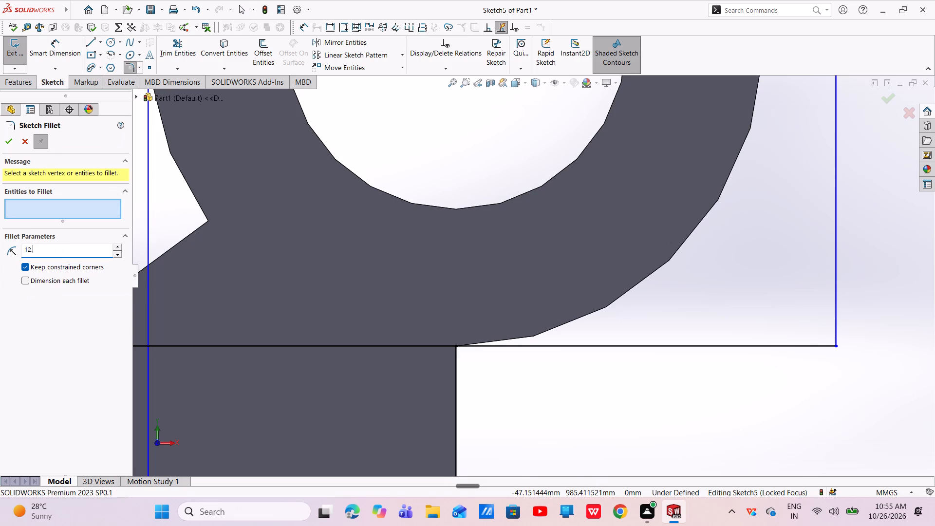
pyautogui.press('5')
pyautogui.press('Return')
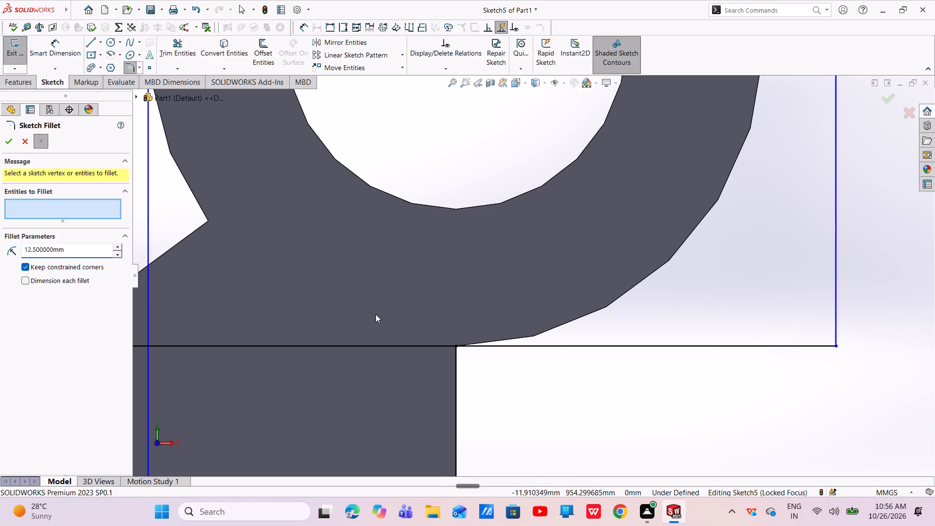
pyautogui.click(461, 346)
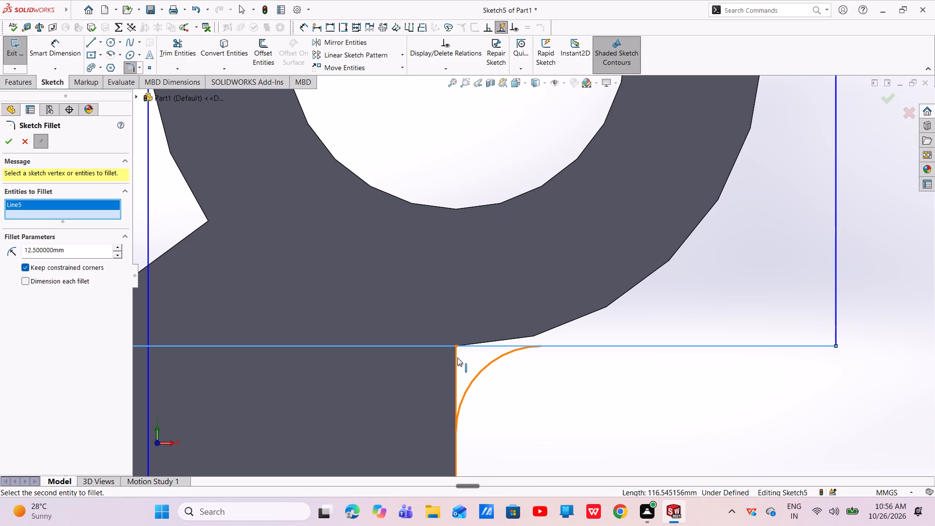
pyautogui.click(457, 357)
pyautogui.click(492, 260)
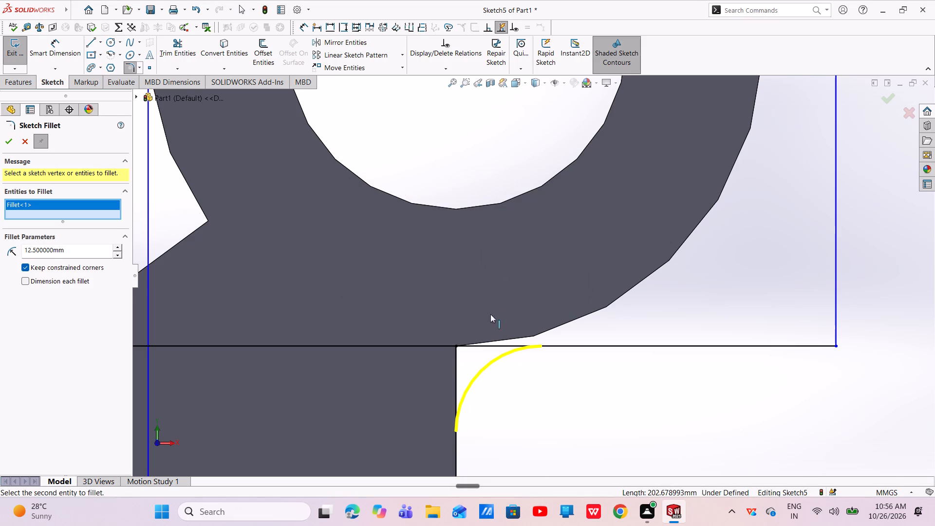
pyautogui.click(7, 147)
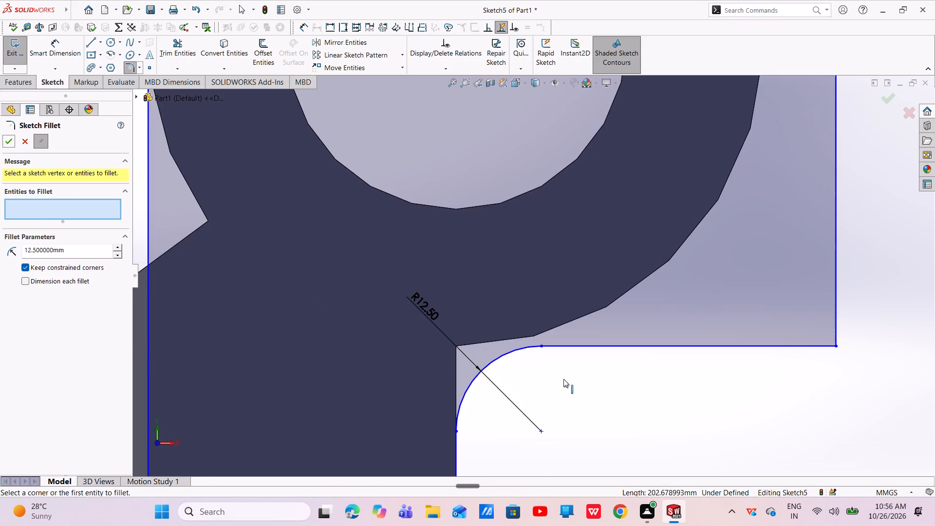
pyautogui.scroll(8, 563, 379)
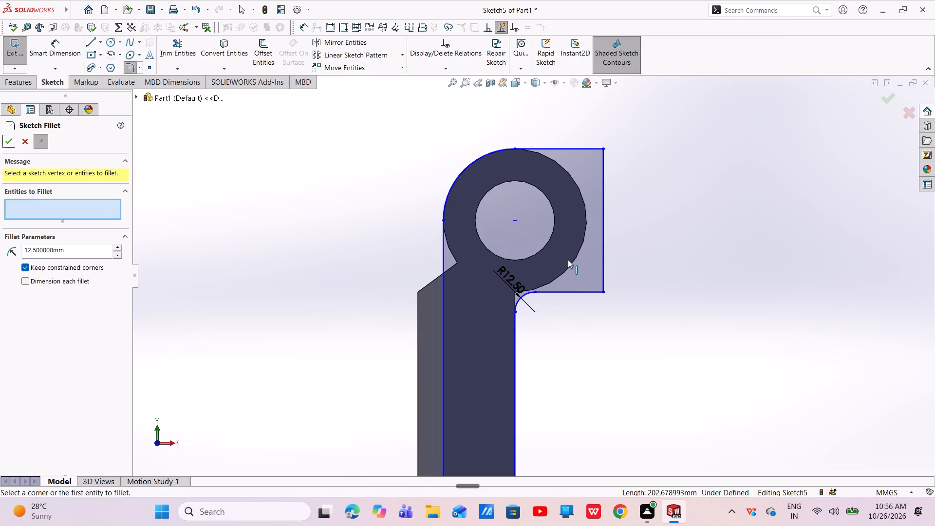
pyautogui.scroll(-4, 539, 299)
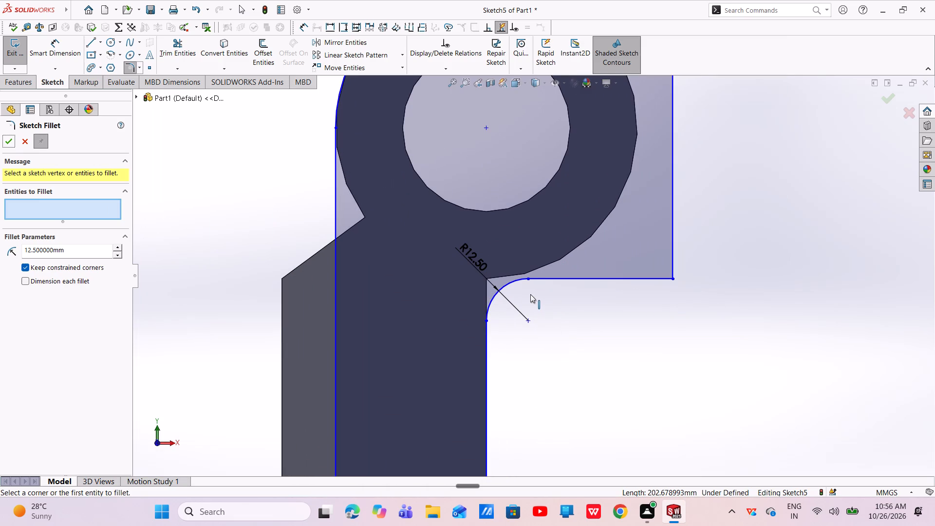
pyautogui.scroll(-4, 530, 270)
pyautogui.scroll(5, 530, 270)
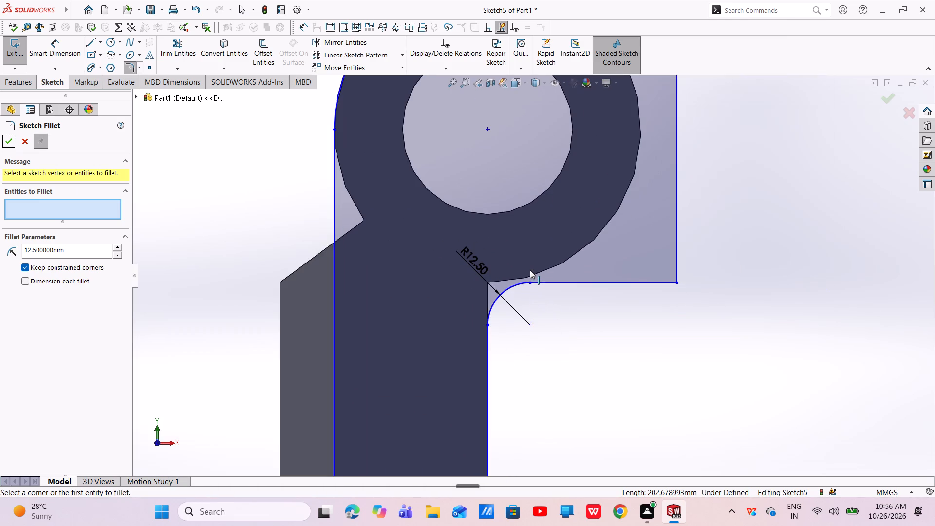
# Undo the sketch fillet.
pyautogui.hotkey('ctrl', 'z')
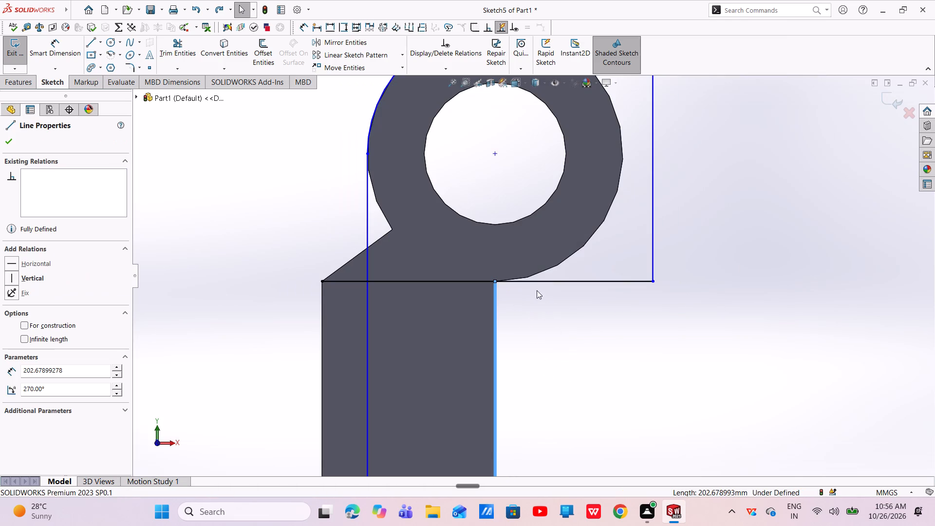
# Delete the vertical sketch line along the shank's back edge and the horizontal line beneath the eye.
pyautogui.click(494, 311)
pyautogui.rightClick(494, 311)
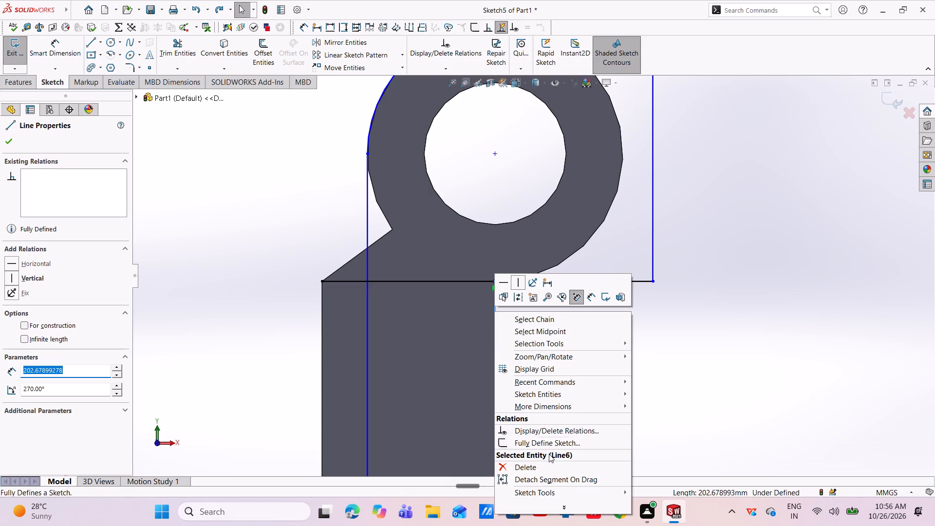
pyautogui.click(549, 469)
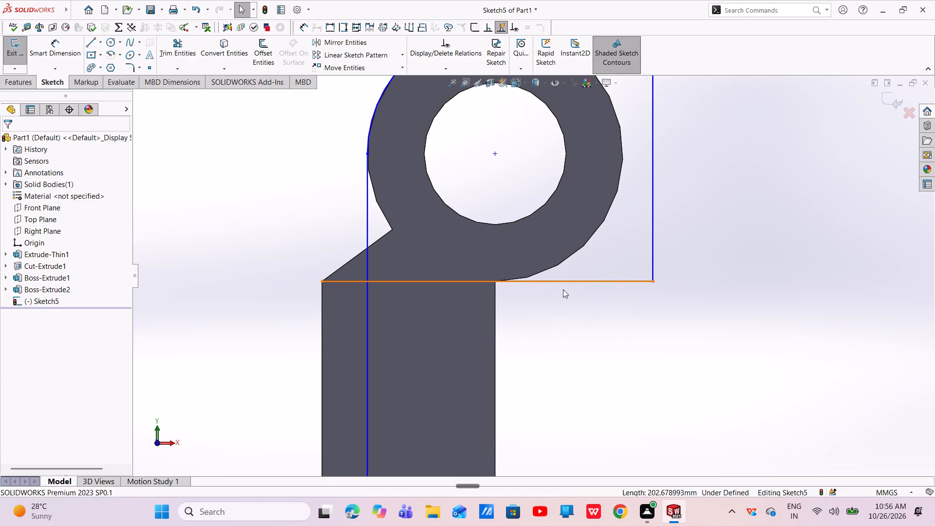
pyautogui.click(565, 282)
pyautogui.rightClick(565, 282)
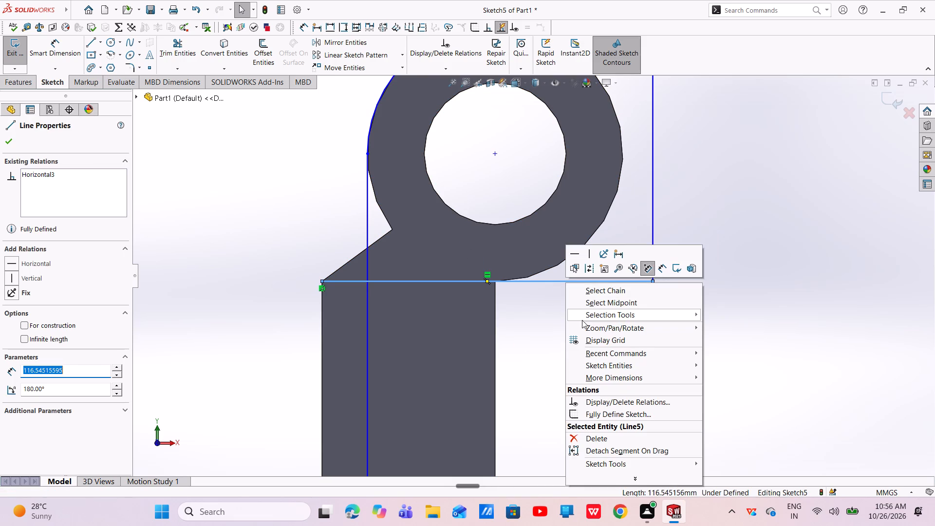
pyautogui.click(622, 441)
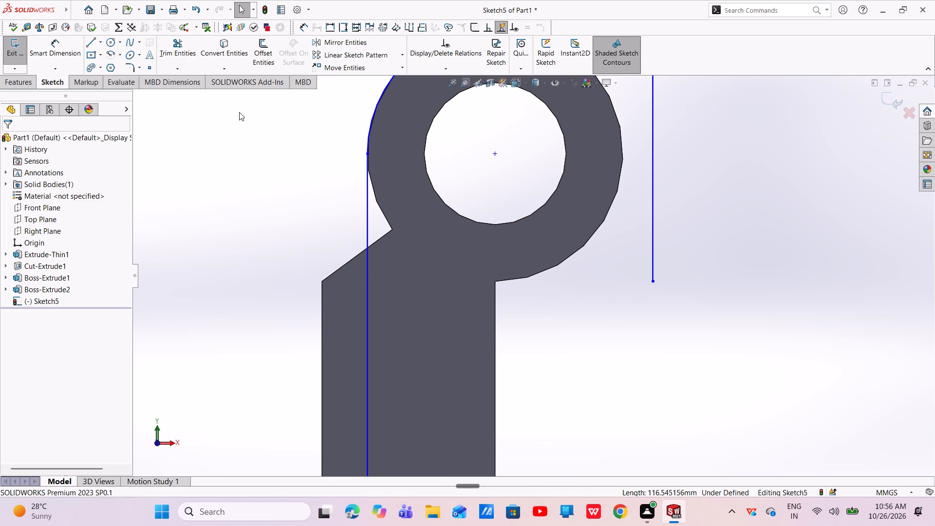
# Redraw the horizontal chain from the outer vertical line's lower end: about 54 mm, 1.6 mm, and 61 mm to the shank's arm-side top corner.
pyautogui.click(94, 39)
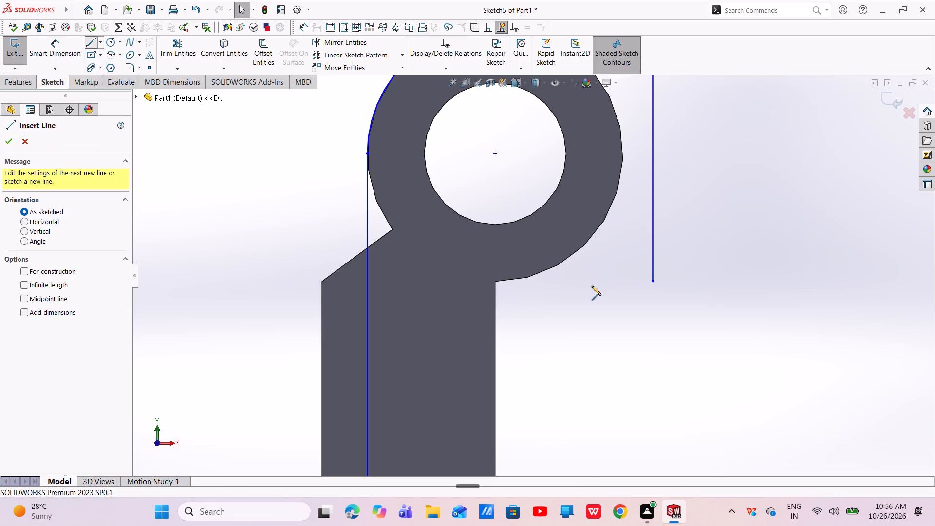
pyautogui.click(654, 282)
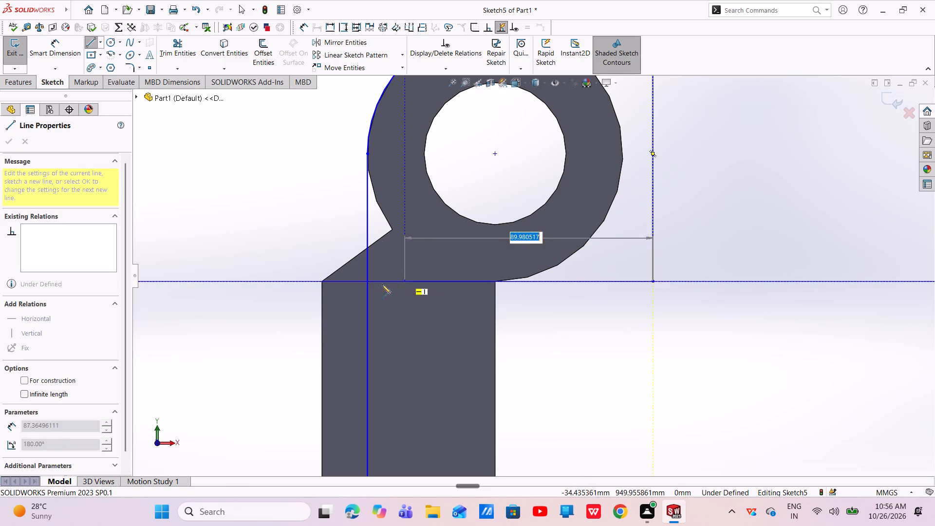
pyautogui.click(500, 281)
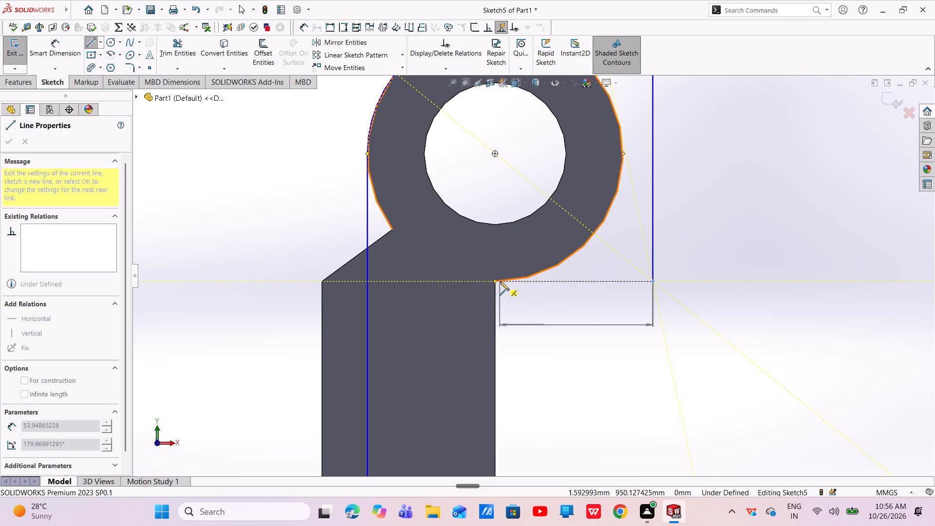
pyautogui.click(493, 281)
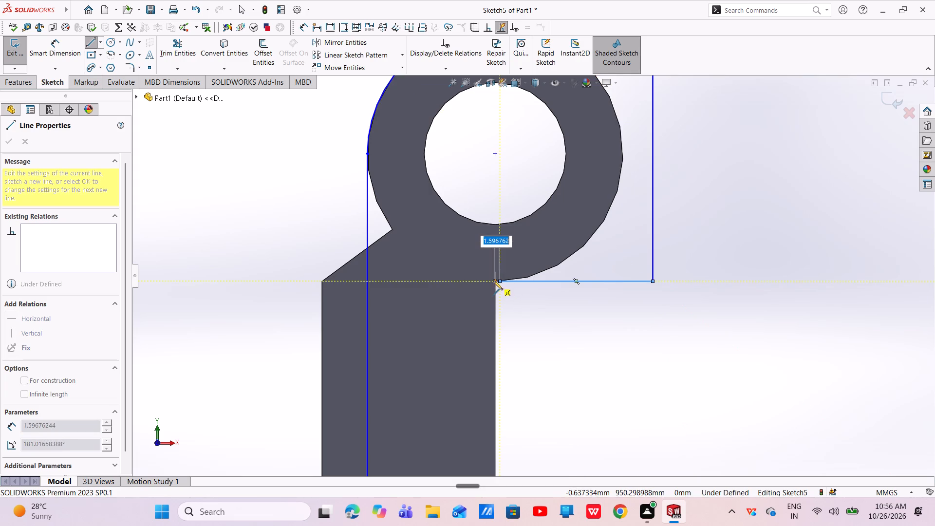
pyautogui.click(320, 281)
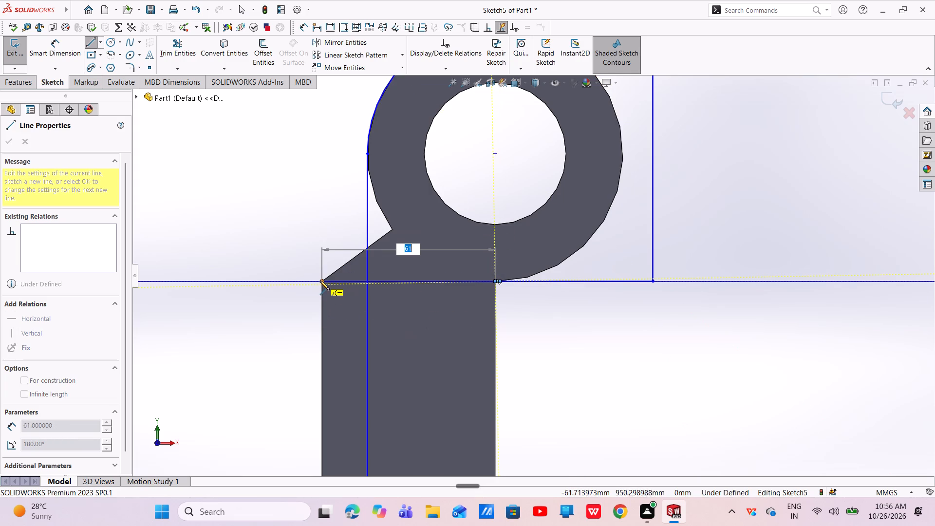
pyautogui.rightClick(320, 281)
pyautogui.click(375, 290)
# Draw a vertical line about 203 mm long up the shank's back edge, from the lower horizontal line's end to the shank's top corner.
pyautogui.scroll(6, 557, 341)
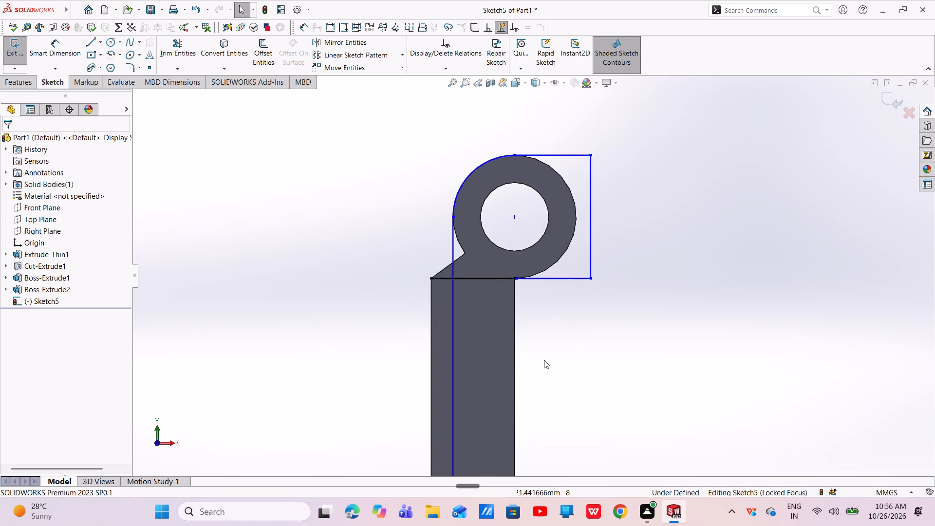
pyautogui.scroll(2, 544, 360)
pyautogui.click(87, 42)
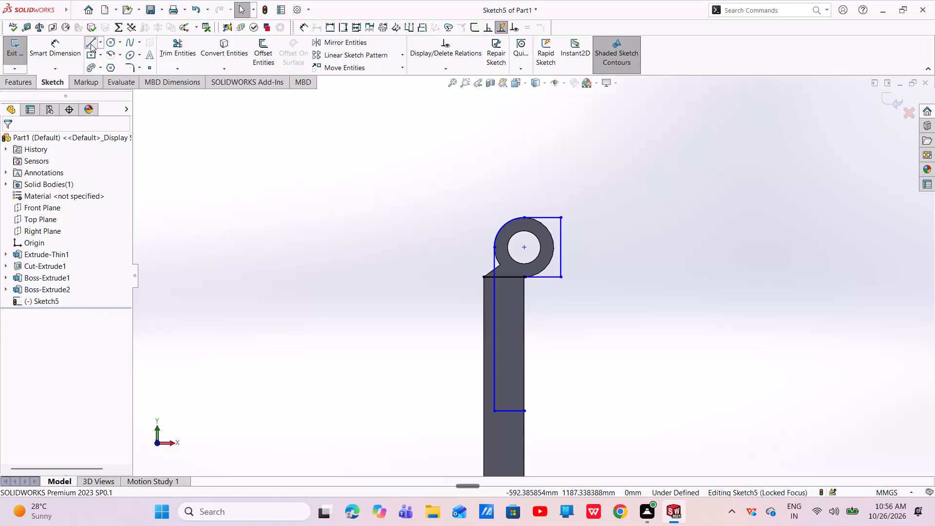
pyautogui.scroll(-5, 525, 363)
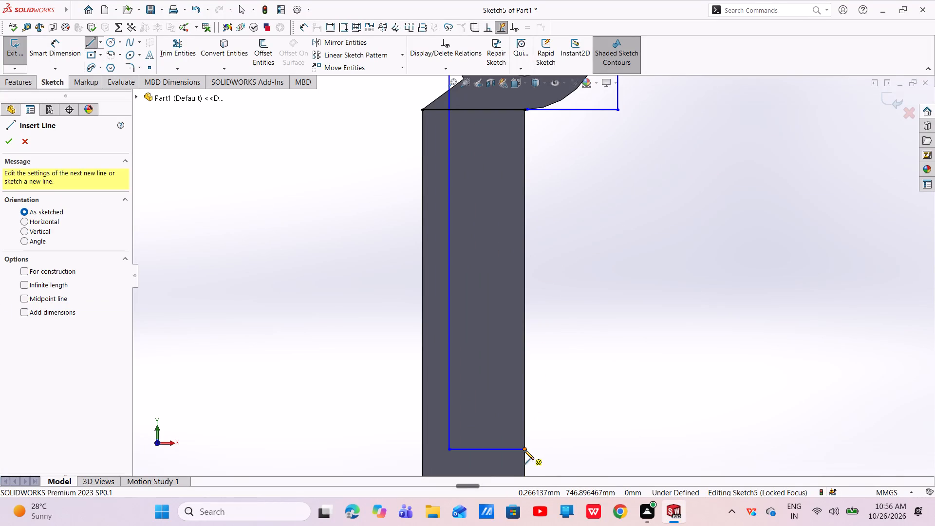
pyautogui.click(524, 450)
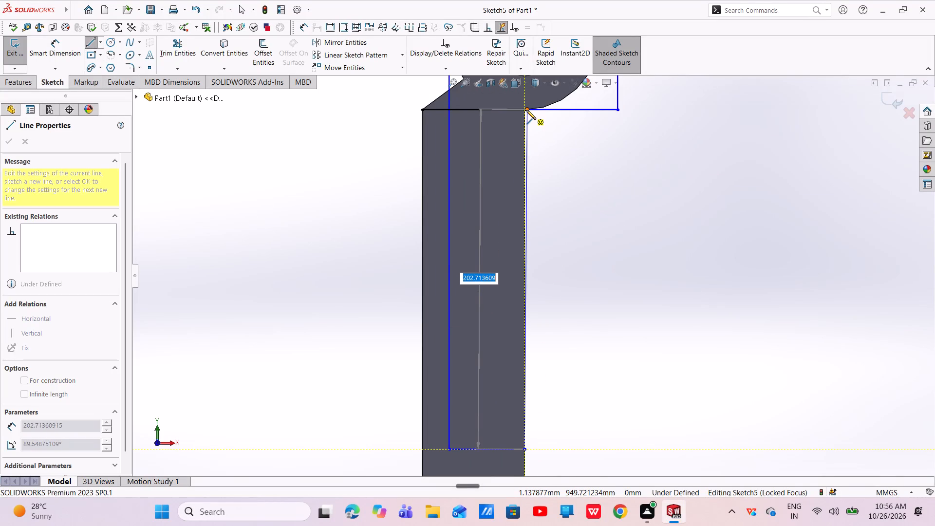
pyautogui.click(524, 110)
pyautogui.rightClick(524, 110)
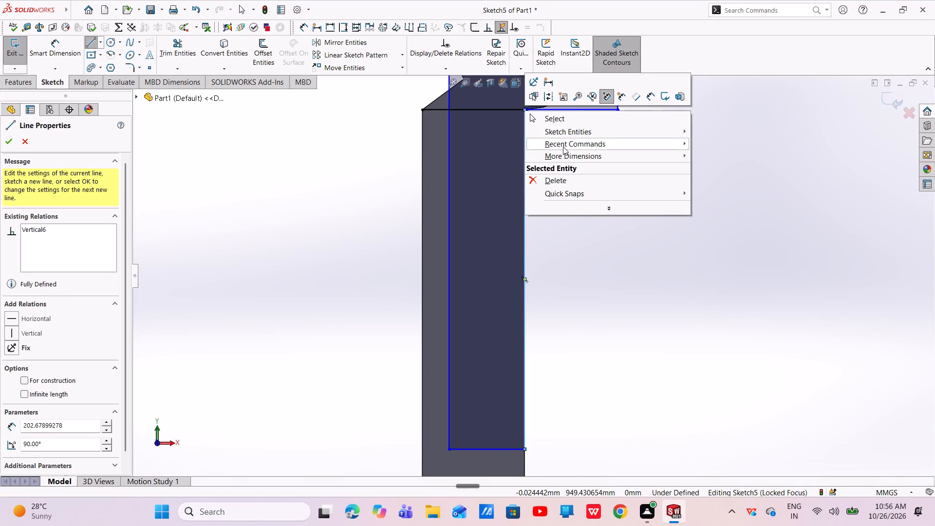
pyautogui.click(565, 125)
pyautogui.click(568, 117)
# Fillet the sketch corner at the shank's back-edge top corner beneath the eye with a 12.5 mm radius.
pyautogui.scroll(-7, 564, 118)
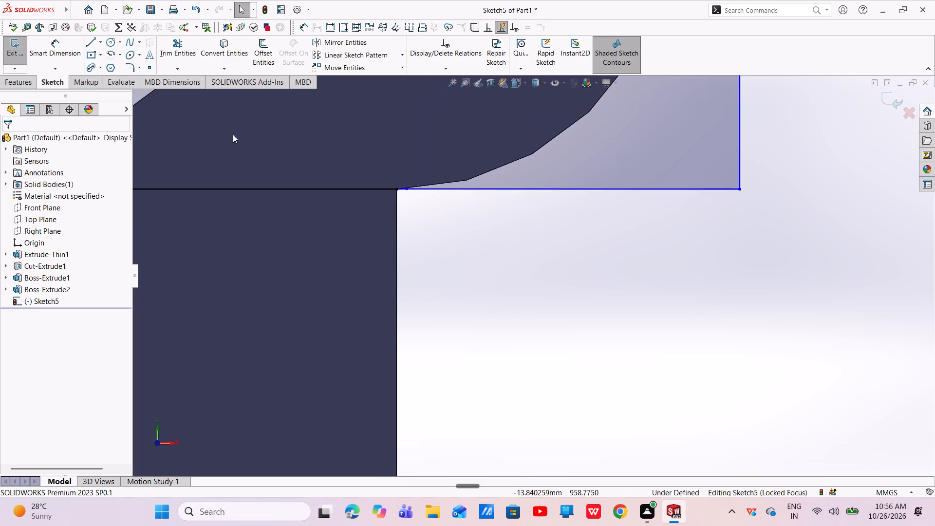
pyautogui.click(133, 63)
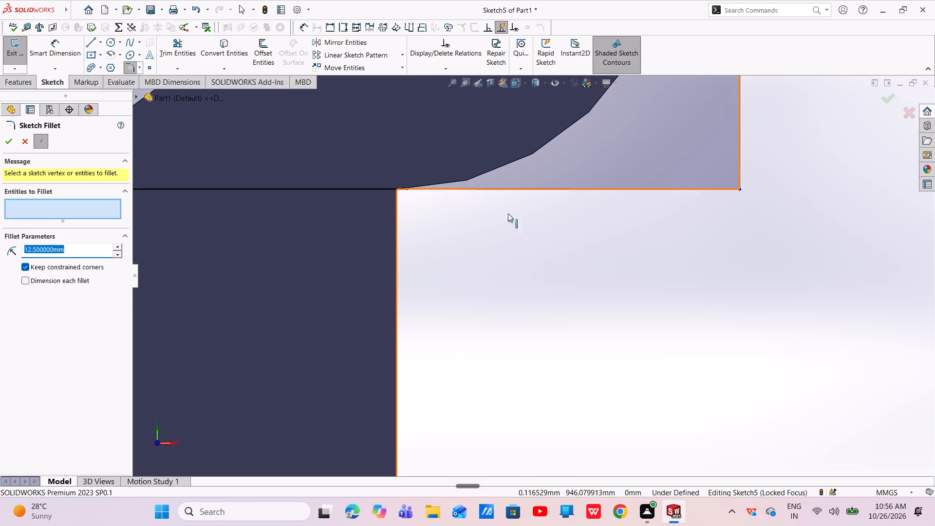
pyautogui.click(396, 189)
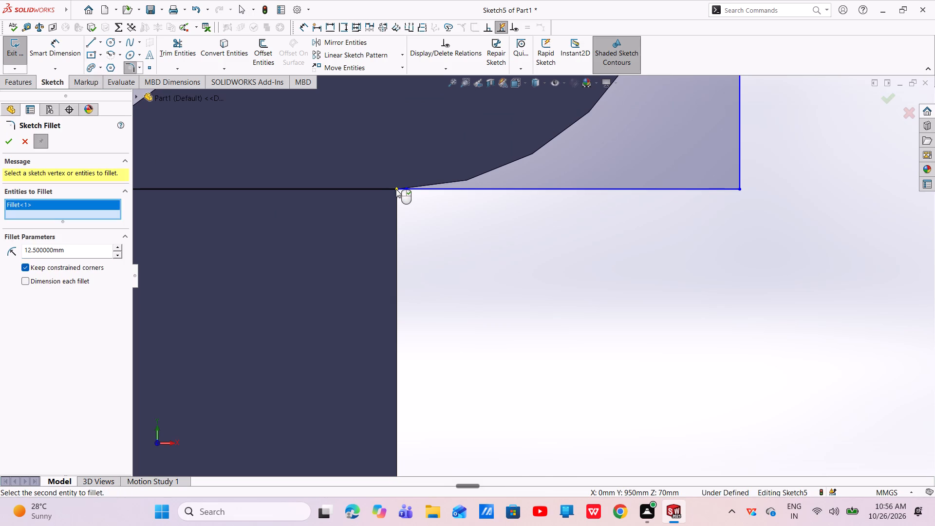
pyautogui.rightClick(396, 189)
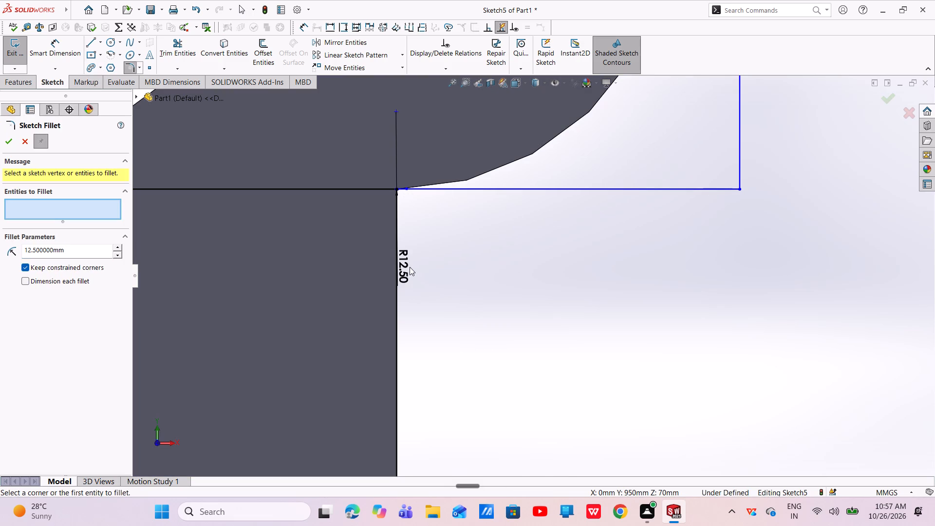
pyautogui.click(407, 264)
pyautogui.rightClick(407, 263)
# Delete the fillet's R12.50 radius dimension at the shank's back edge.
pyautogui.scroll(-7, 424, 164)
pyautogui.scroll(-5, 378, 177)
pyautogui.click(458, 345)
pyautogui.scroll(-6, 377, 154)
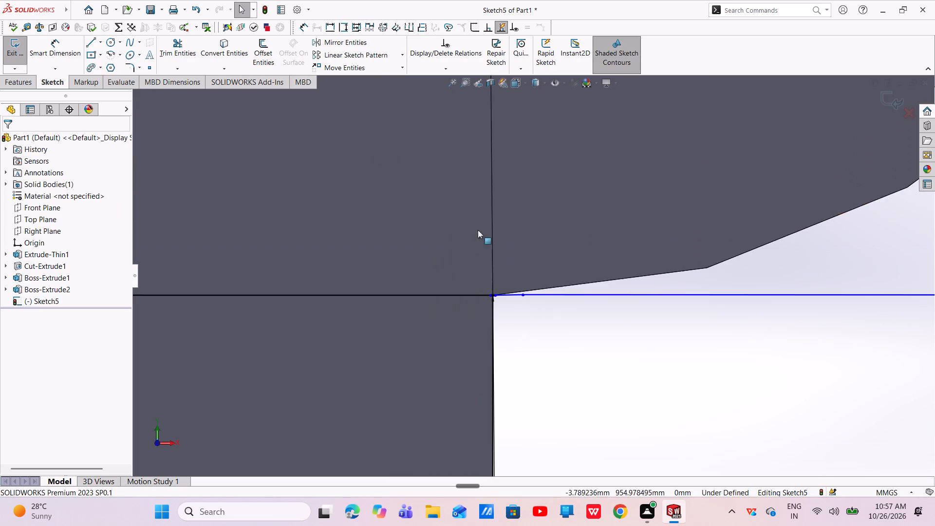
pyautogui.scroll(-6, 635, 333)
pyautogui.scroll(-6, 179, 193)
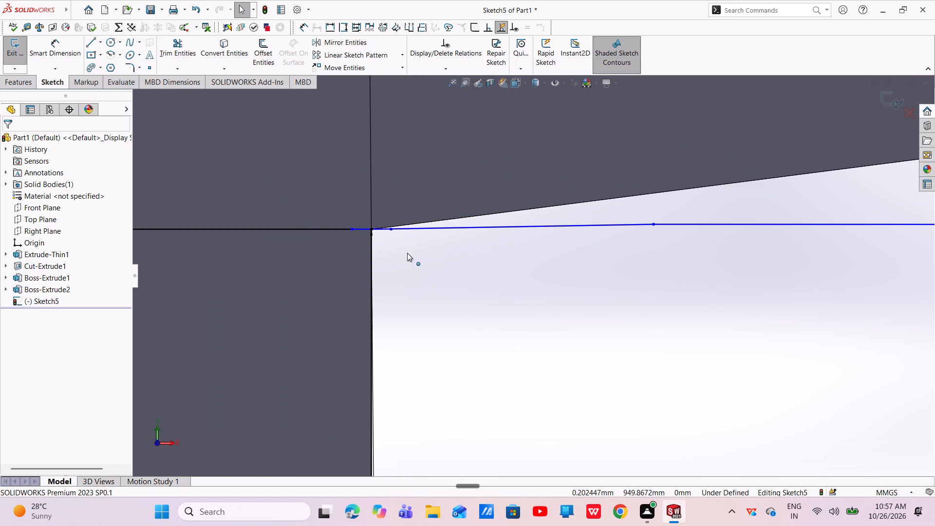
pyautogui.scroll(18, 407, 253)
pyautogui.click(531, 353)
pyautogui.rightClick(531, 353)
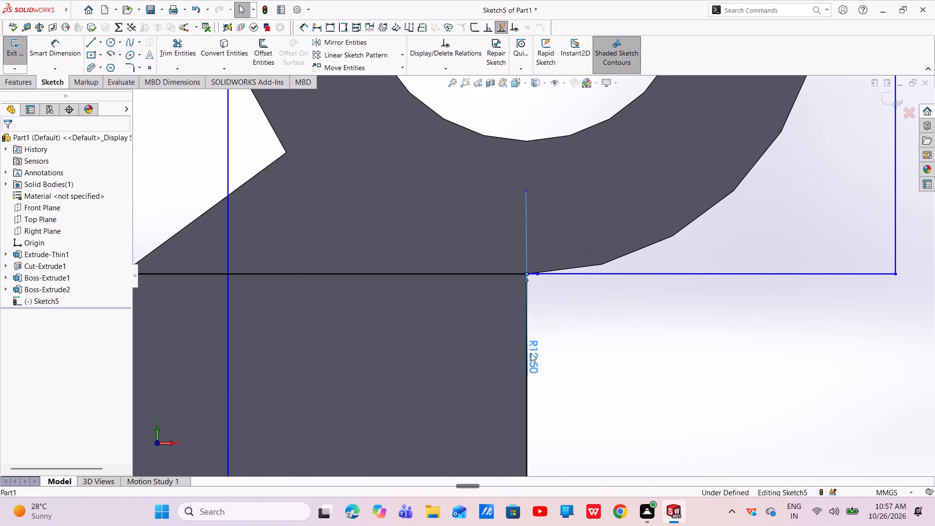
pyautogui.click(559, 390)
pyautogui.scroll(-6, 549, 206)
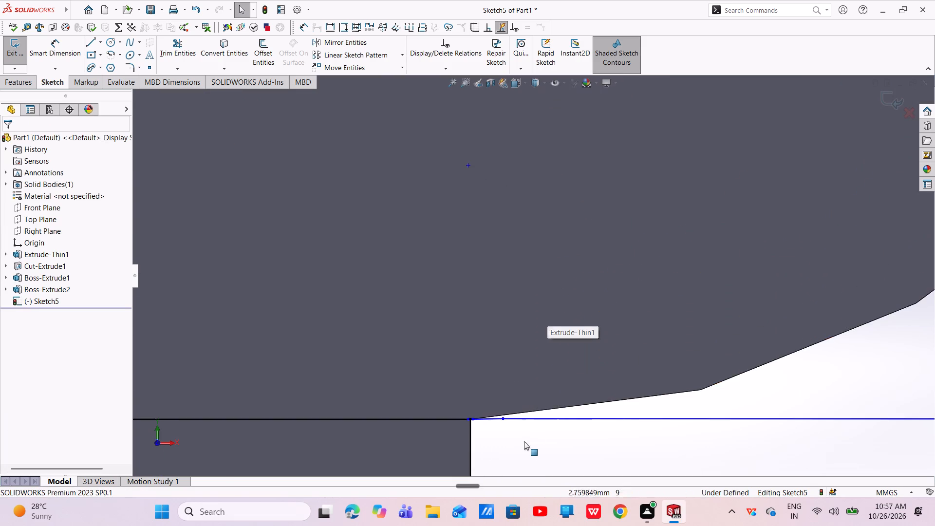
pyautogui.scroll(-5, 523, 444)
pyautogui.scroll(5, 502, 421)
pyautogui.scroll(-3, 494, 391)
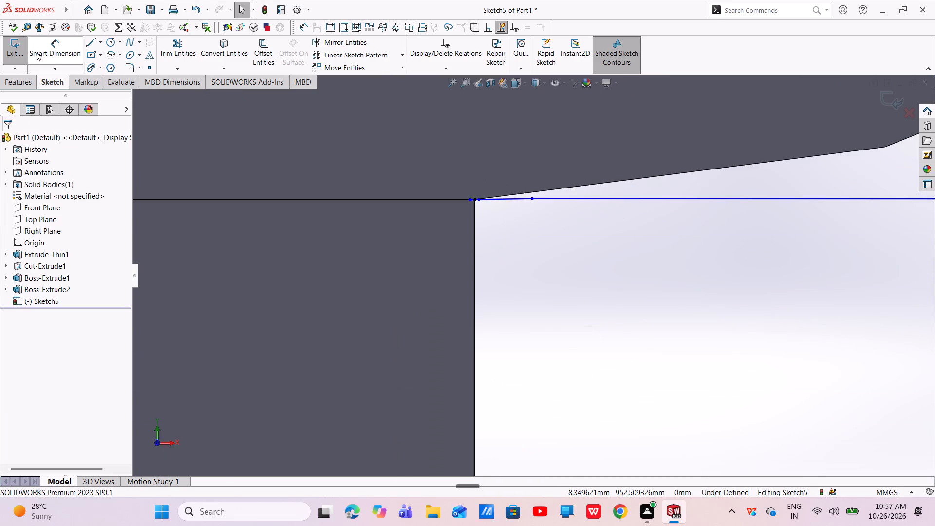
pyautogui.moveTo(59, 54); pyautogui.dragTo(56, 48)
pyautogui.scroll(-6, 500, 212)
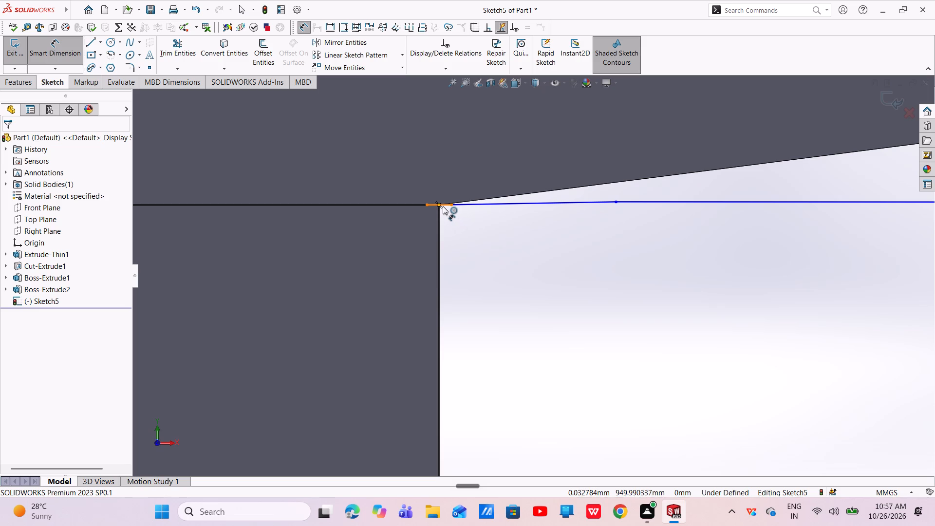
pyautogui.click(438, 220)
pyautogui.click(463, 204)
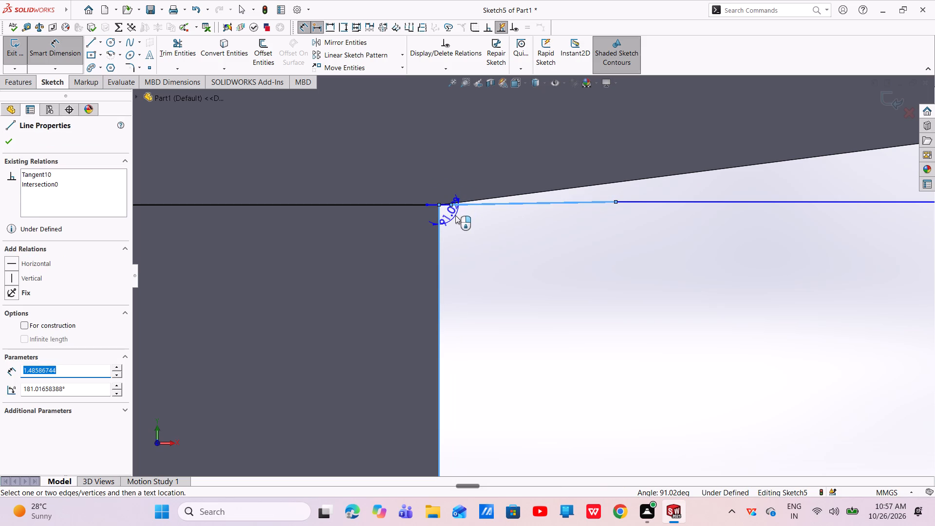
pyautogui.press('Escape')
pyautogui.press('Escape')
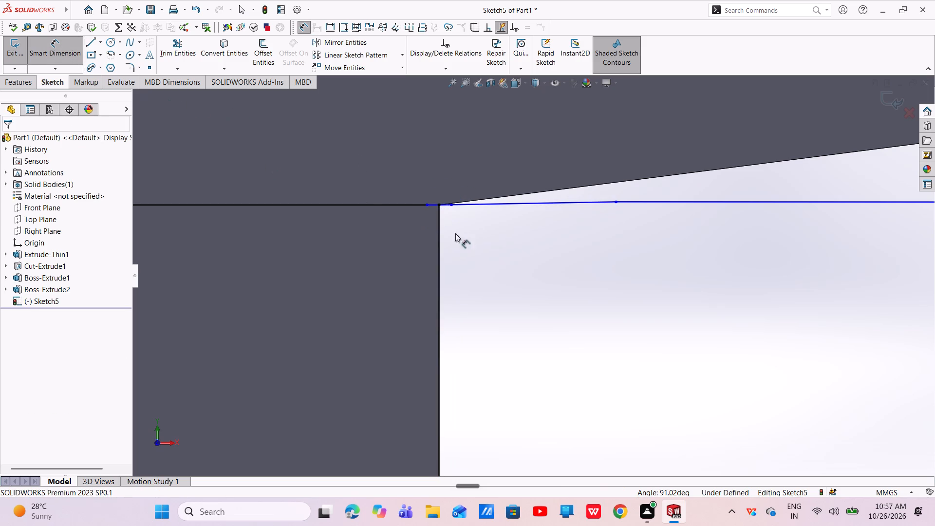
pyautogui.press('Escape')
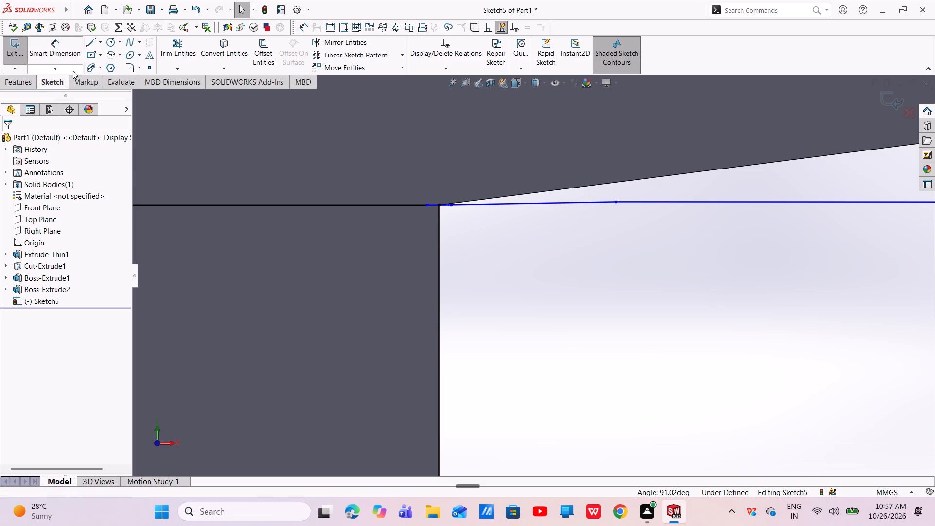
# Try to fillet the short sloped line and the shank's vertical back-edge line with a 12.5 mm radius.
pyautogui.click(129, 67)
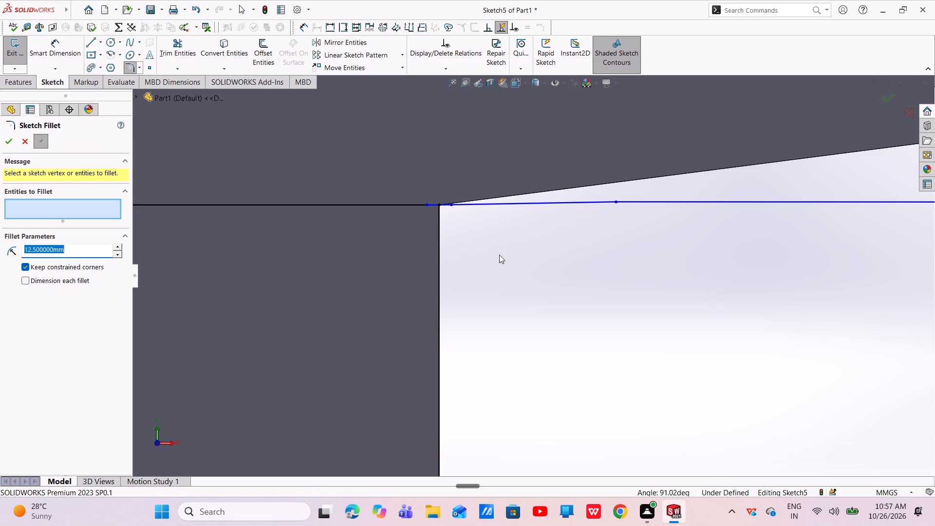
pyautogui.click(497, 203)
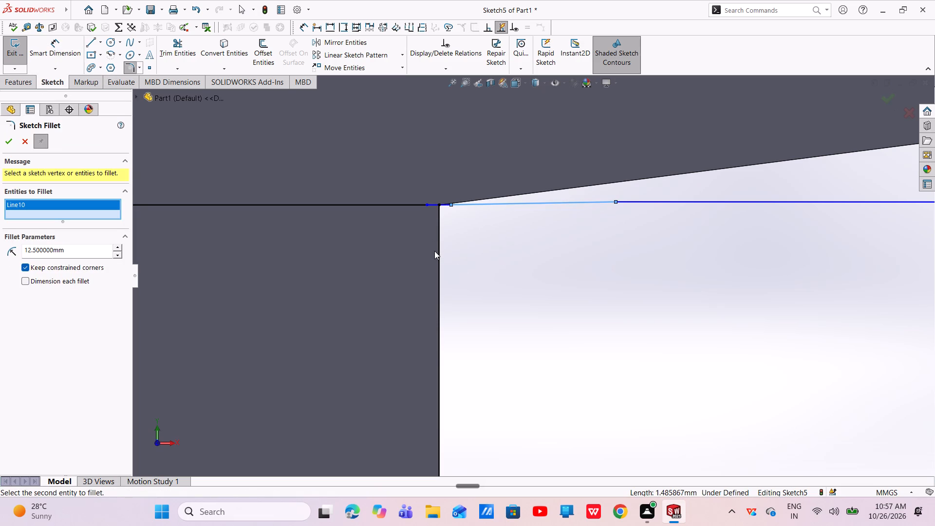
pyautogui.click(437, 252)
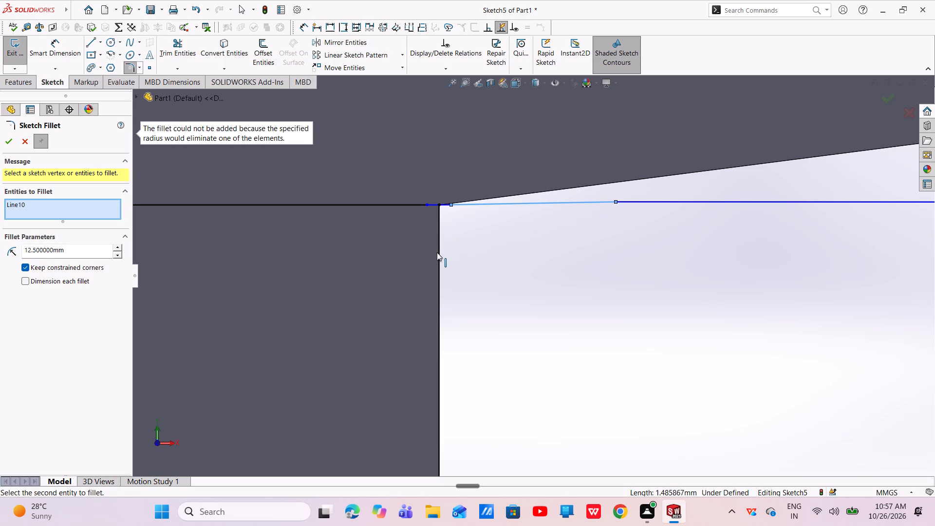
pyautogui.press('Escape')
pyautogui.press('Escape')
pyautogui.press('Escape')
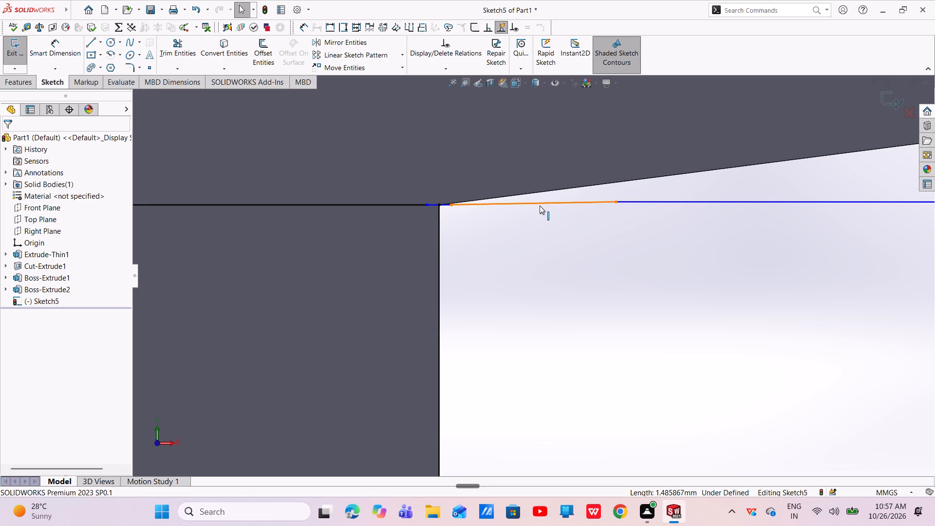
# Delete the short sloped line beneath the eye and the tiny fillet arc beside the shank's back-edge corner.
pyautogui.click(540, 206)
pyautogui.rightClick(540, 206)
pyautogui.click(566, 361)
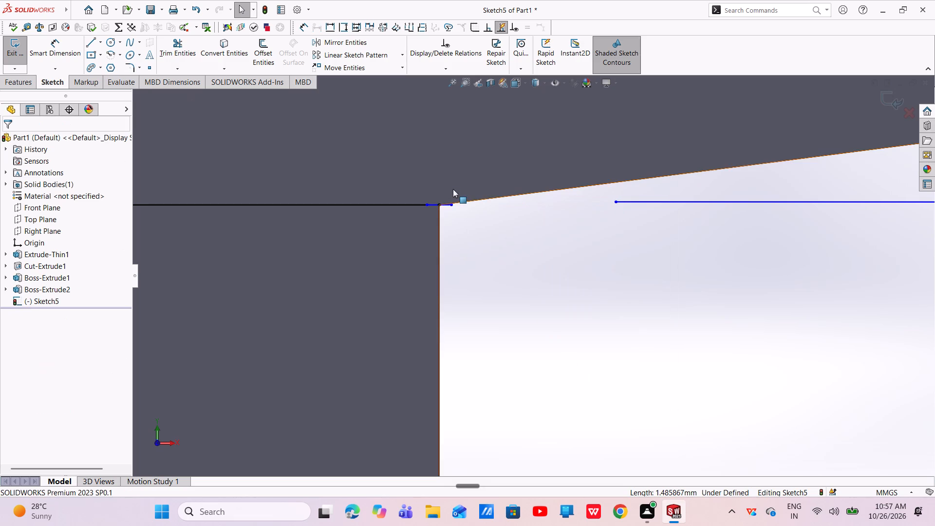
pyautogui.scroll(-6, 449, 211)
pyautogui.click(486, 217)
pyautogui.rightClick(486, 217)
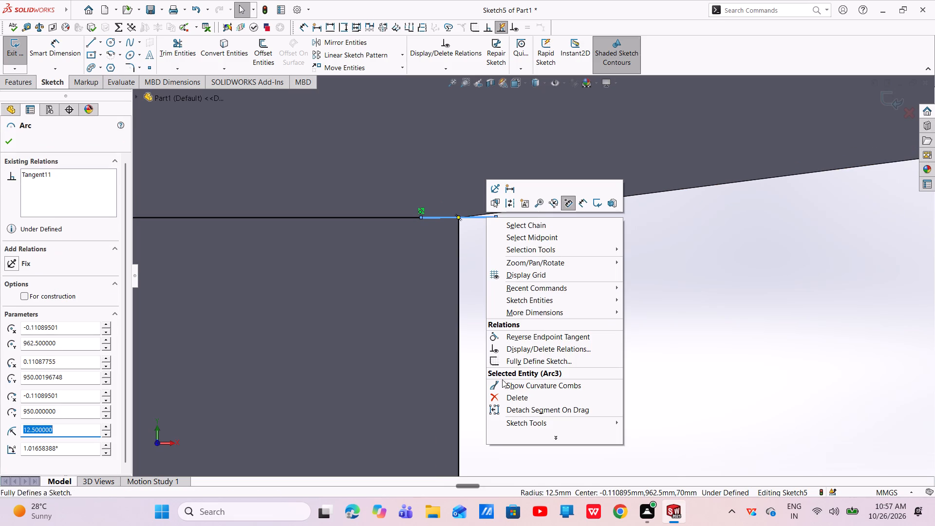
pyautogui.click(511, 397)
# Extend the open end of the horizontal line across the shank's top to the shank's back-edge corner.
pyautogui.scroll(-6, 427, 169)
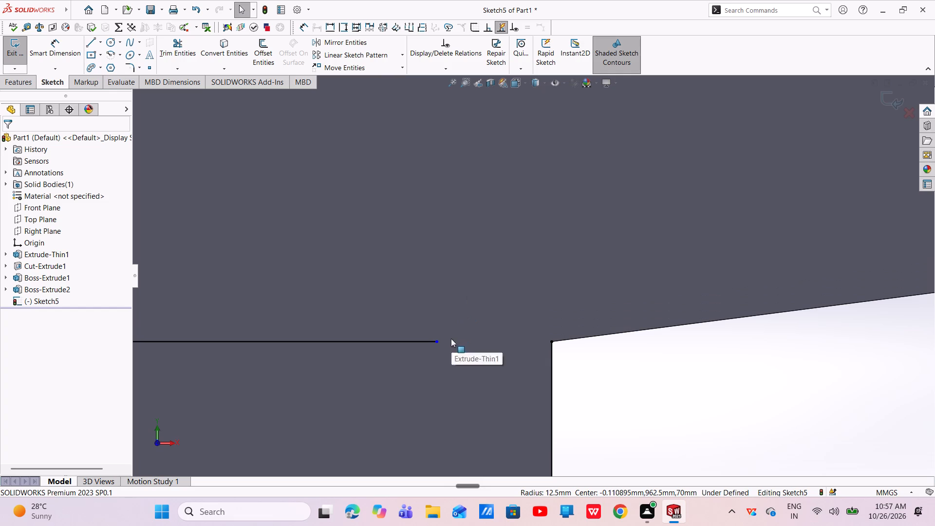
pyautogui.moveTo(436, 340); pyautogui.dragTo(572, 347)
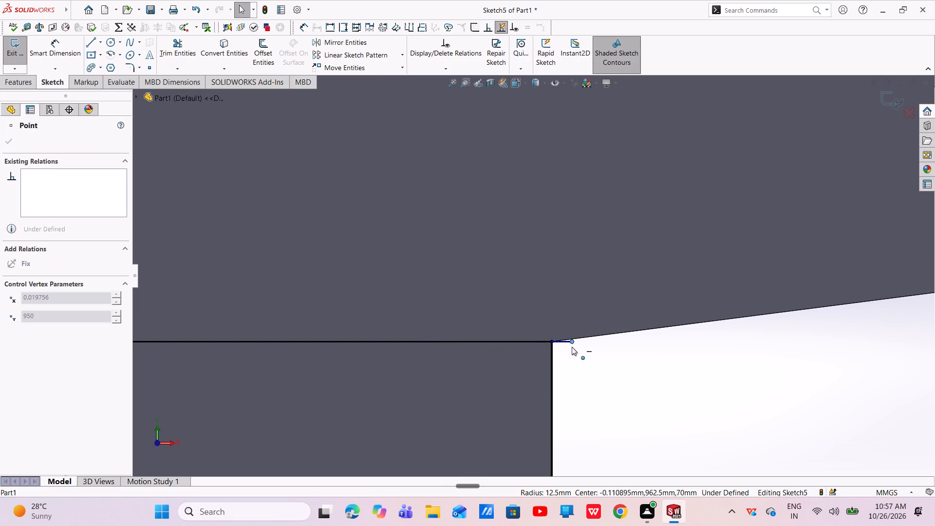
pyautogui.moveTo(572, 347); pyautogui.dragTo(792, 341)
pyautogui.scroll(4, 795, 336)
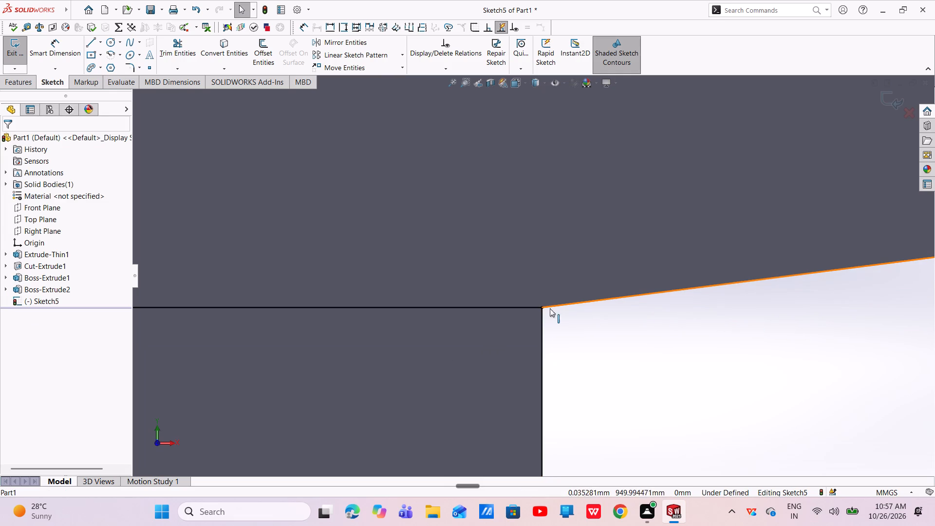
pyautogui.scroll(-4, 547, 307)
pyautogui.moveTo(532, 300); pyautogui.dragTo(745, 303)
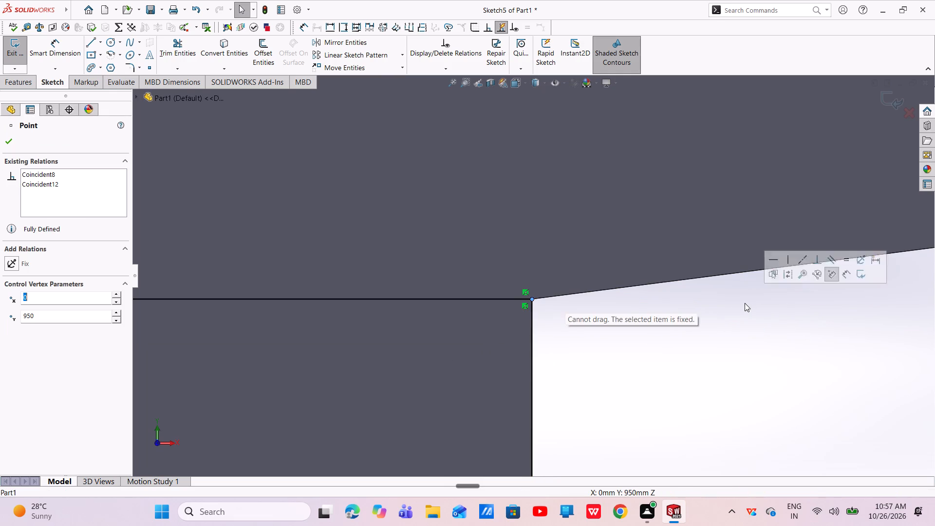
pyautogui.scroll(4, 687, 313)
pyautogui.press('Escape')
# Attach the free end of the outer horizontal line beneath the eye to the shank's back-edge corner, closing the profile.
pyautogui.scroll(14, 687, 300)
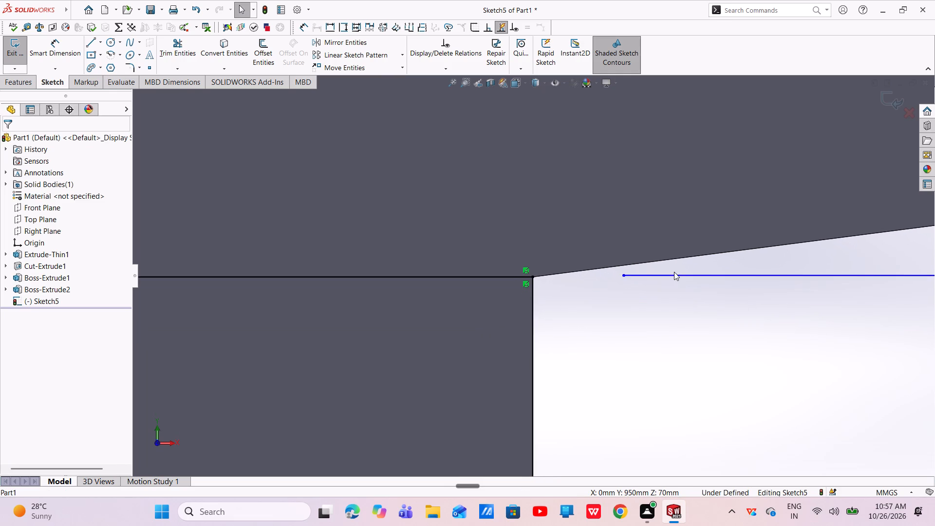
pyautogui.moveTo(624, 275); pyautogui.dragTo(533, 273)
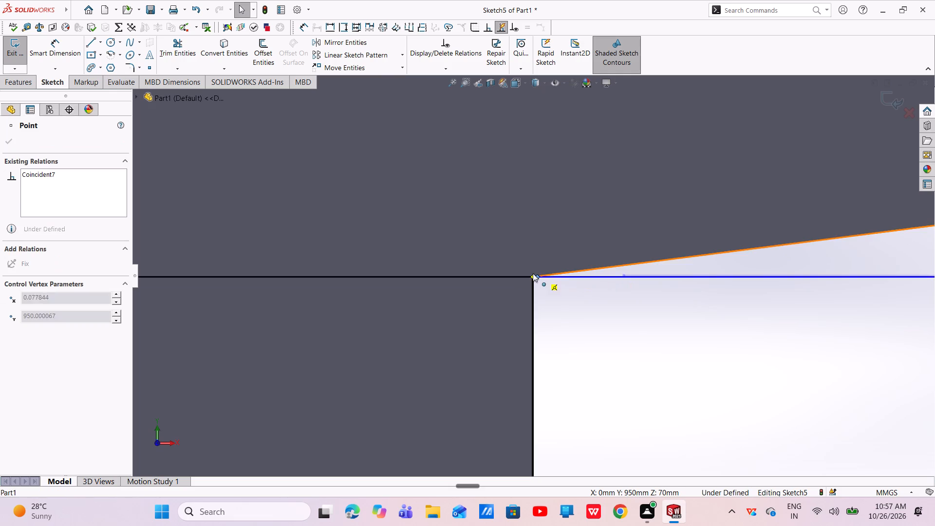
pyautogui.moveTo(533, 273); pyautogui.dragTo(531, 274)
pyautogui.scroll(-6, 542, 274)
pyautogui.scroll(6, 549, 296)
pyautogui.press('Escape')
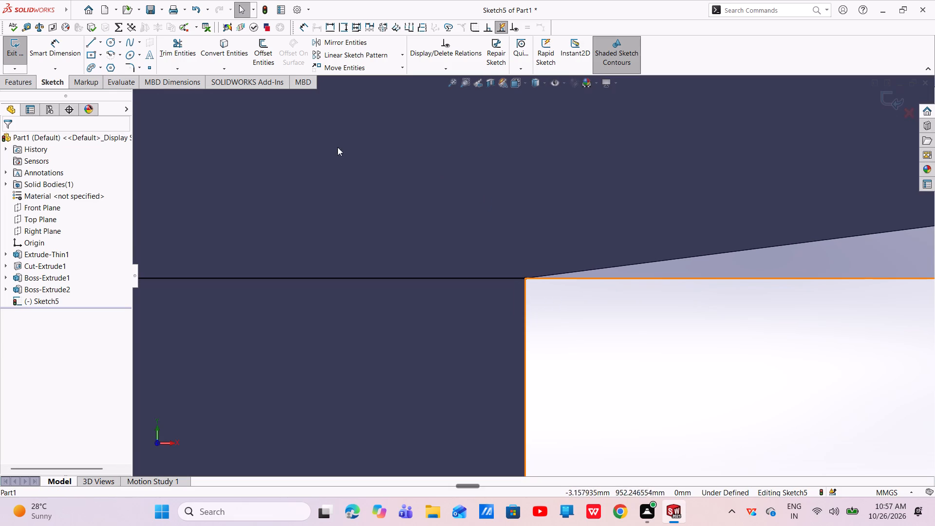
# Fillet the corner between the outer horizontal line beneath the eye and the shank's vertical back-edge line with a 12.5 mm radius.
pyautogui.click(131, 70)
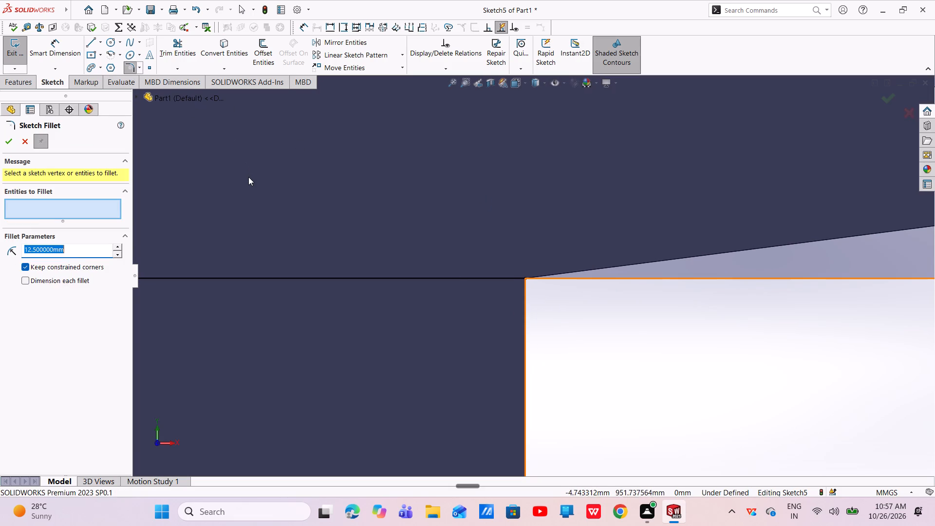
pyautogui.click(567, 277)
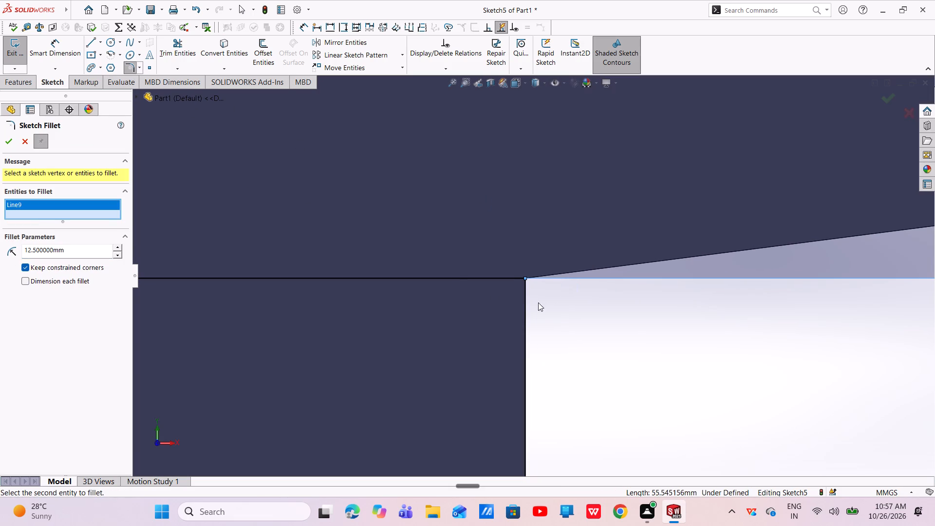
pyautogui.click(526, 312)
pyautogui.scroll(4, 526, 312)
pyautogui.rightClick(524, 309)
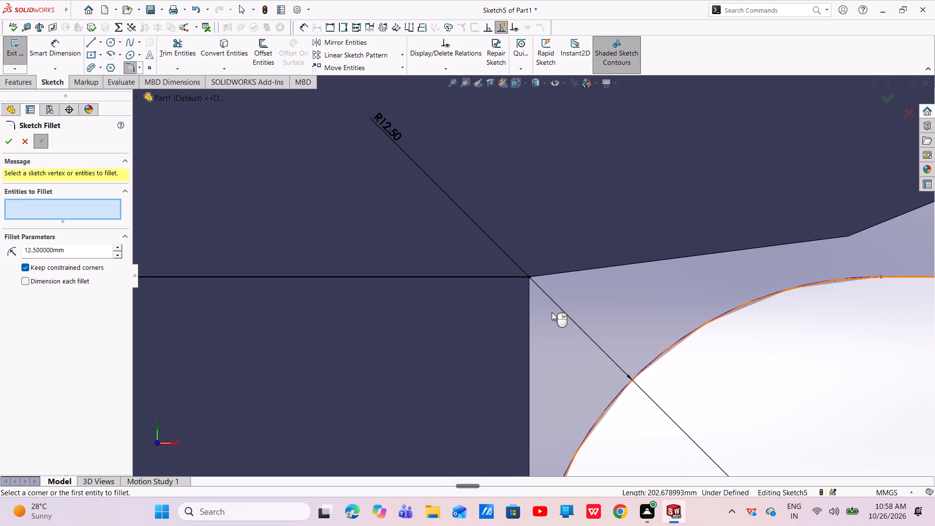
pyautogui.scroll(10, 556, 312)
pyautogui.press('Escape')
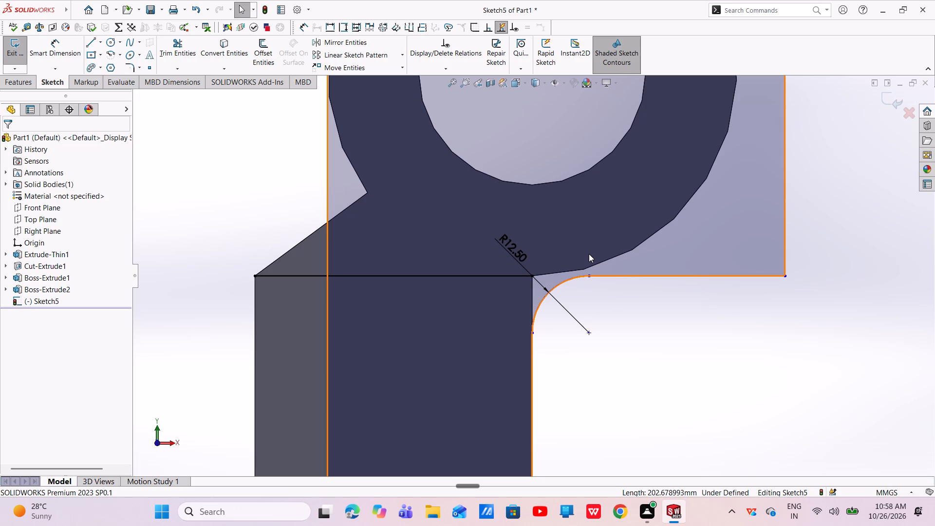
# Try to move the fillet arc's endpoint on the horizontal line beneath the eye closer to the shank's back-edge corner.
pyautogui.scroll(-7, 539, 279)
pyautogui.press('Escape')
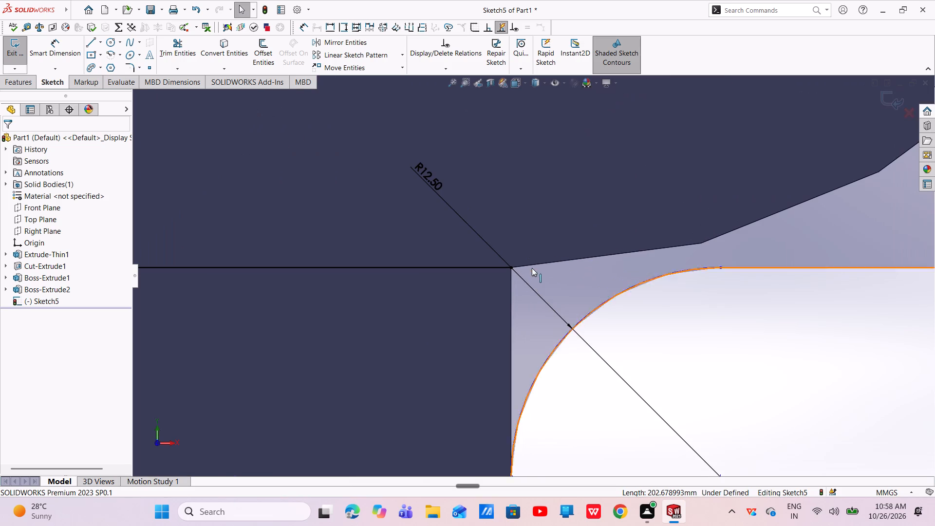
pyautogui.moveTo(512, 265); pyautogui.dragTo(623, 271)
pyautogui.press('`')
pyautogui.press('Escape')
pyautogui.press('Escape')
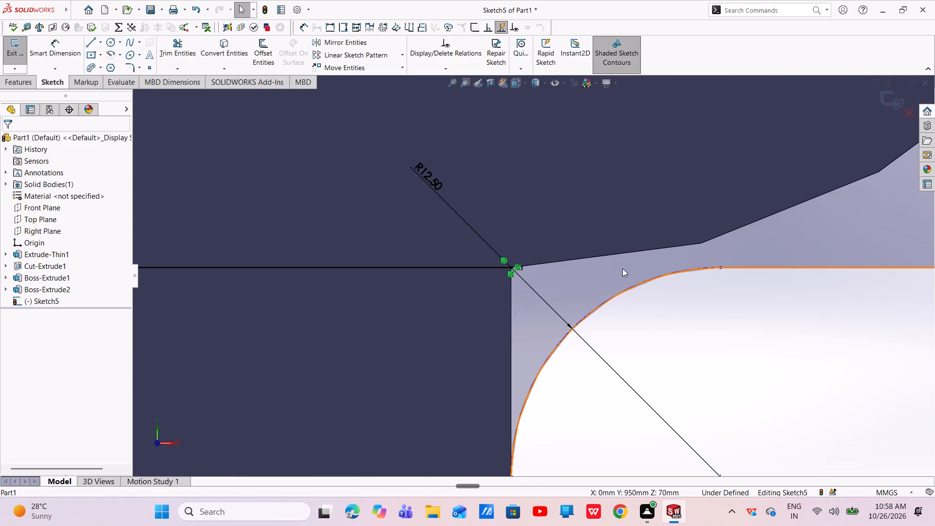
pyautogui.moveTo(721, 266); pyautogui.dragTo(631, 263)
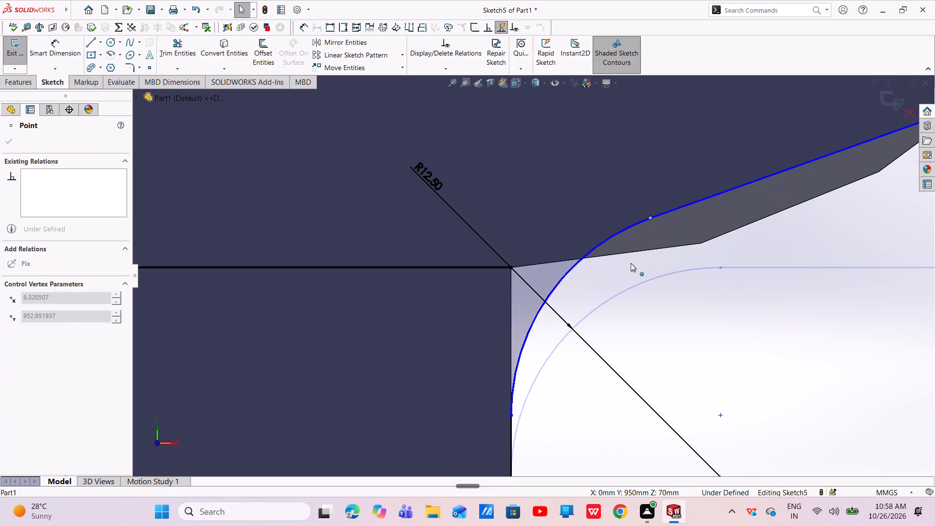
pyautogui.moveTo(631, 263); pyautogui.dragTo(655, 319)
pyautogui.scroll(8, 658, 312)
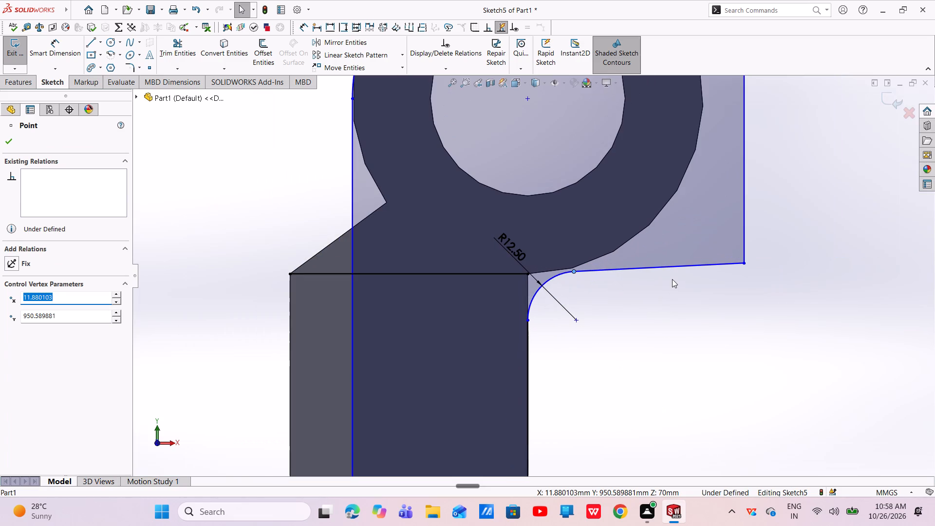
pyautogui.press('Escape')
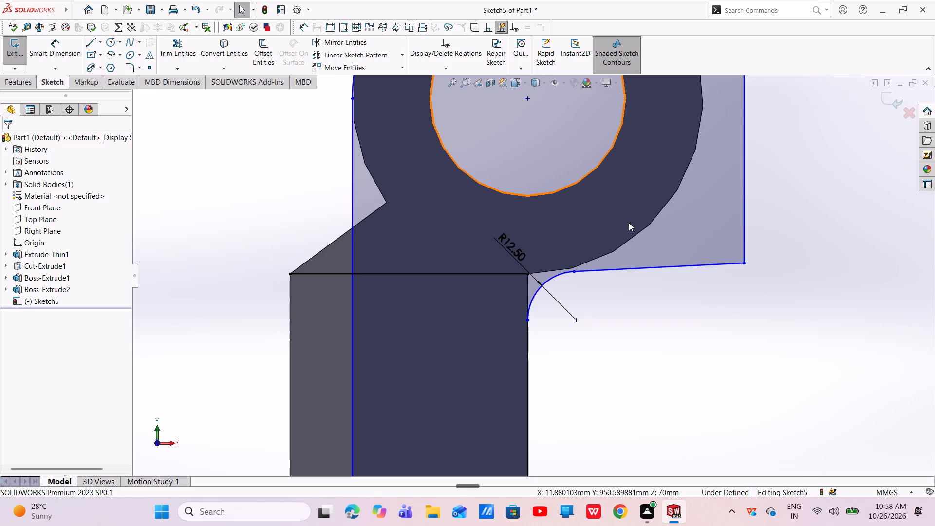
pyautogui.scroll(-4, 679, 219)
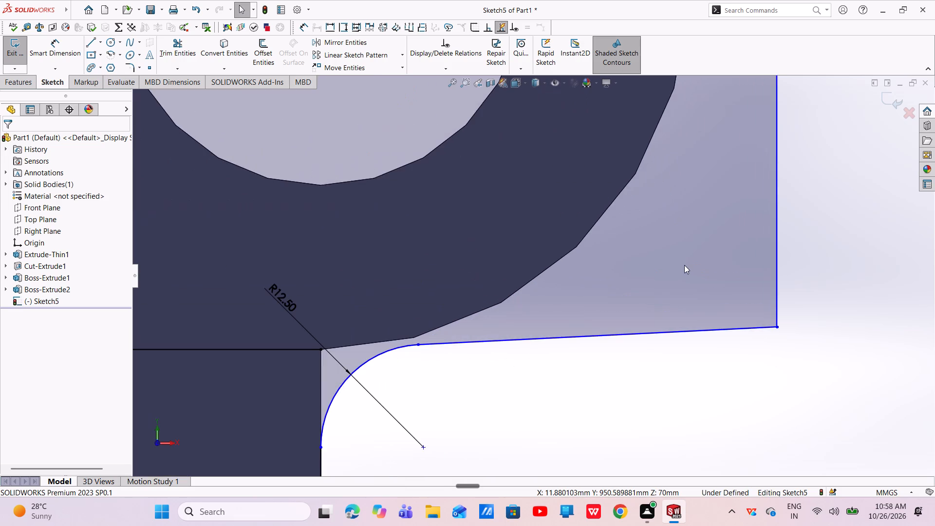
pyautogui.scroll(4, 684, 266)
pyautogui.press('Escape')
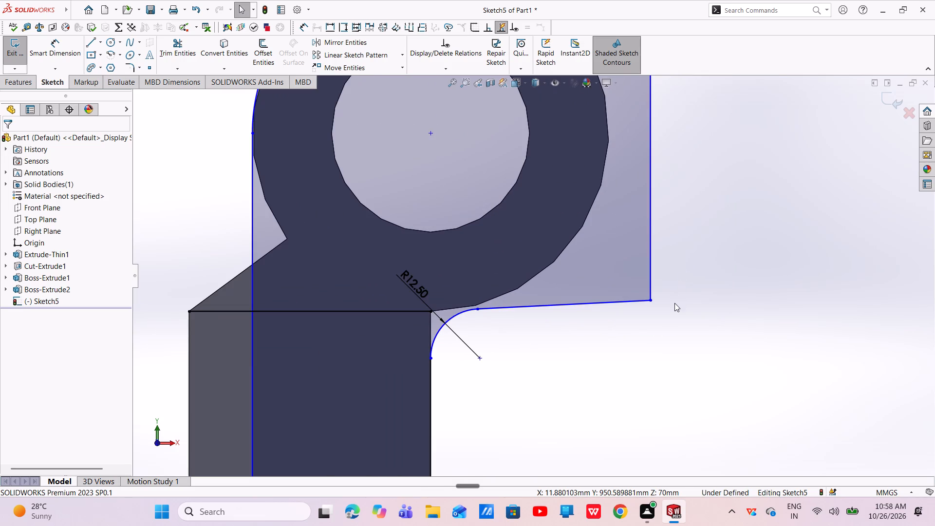
# Undo the recent sketch edits back through the 12.5 mm fillet until the horizontal lines beneath the eye are removed.
pyautogui.hotkey('ctrl', 'z')
pyautogui.hotkey('ctrl', 'z')
pyautogui.hotkey('ctrl', 'z')
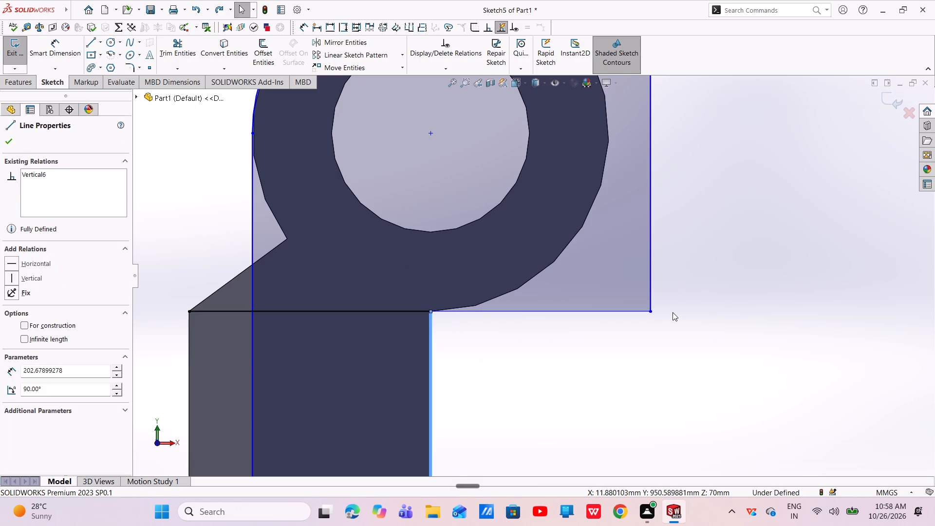
pyautogui.hotkey('ctrl', 'z')
pyautogui.hotkey('ctrl', 'z')
pyautogui.hotkey('ctrl', 'z')
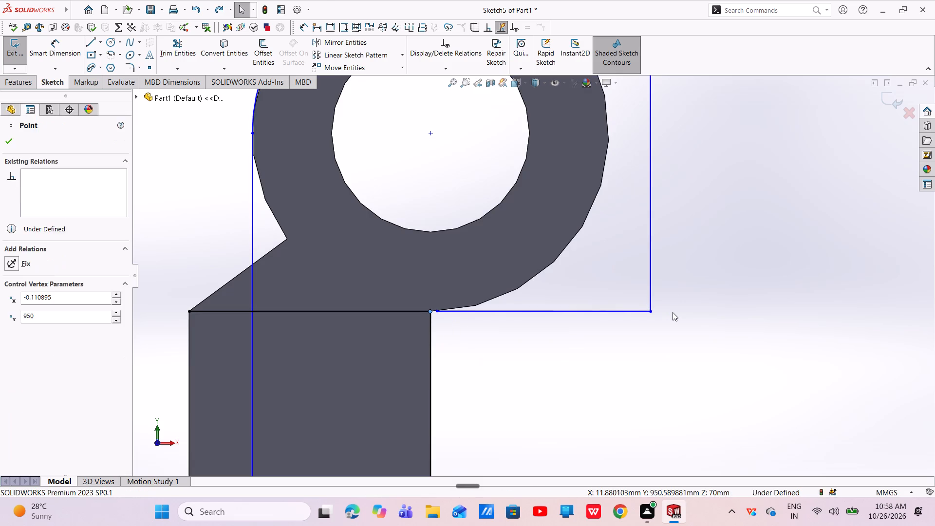
pyautogui.hotkey('ctrl', 'z')
pyautogui.hotkey('ctrl', 'z')
pyautogui.hotkey('ctrl', 'z')
pyautogui.hotkey('ctrl', 'z')
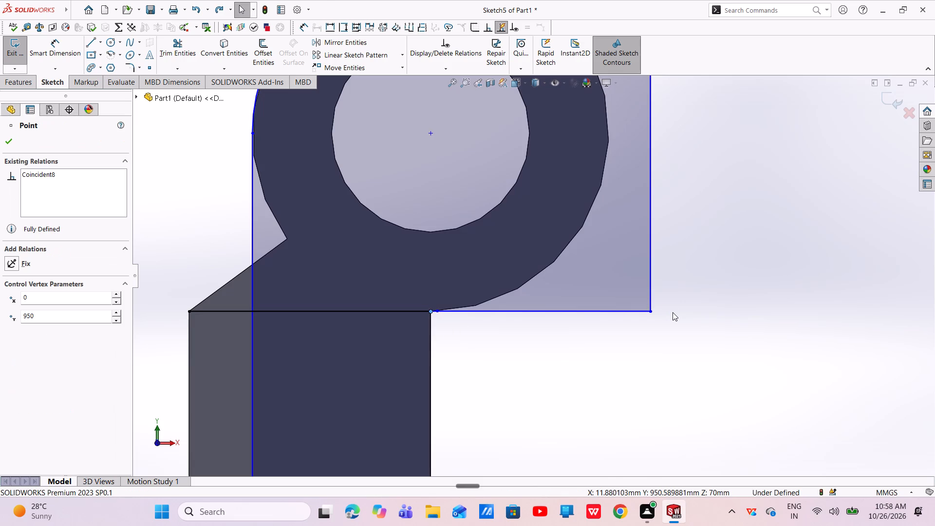
pyautogui.hotkey('ctrl', 'z')
pyautogui.hotkey('ctrl', 'z')
pyautogui.hotkey('ctrl', 'z')
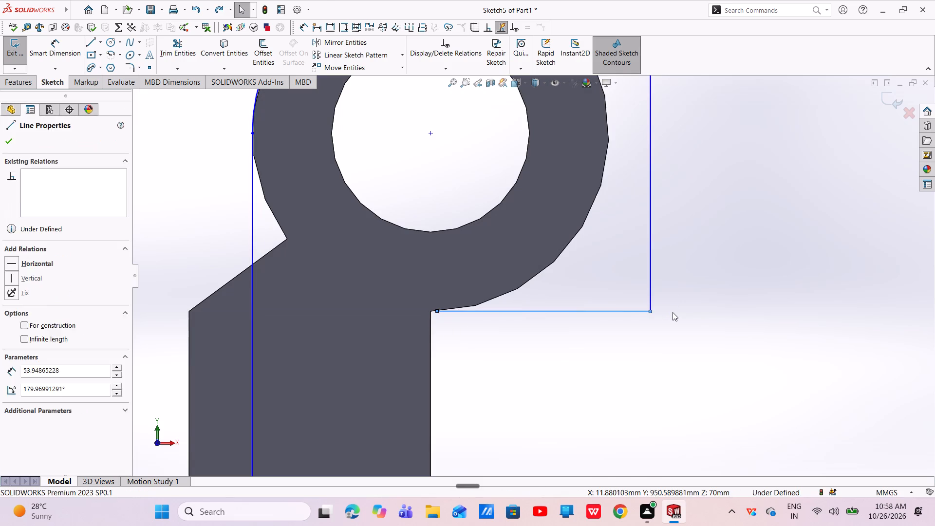
pyautogui.hotkey('ctrl', 'z')
pyautogui.scroll(4, 645, 283)
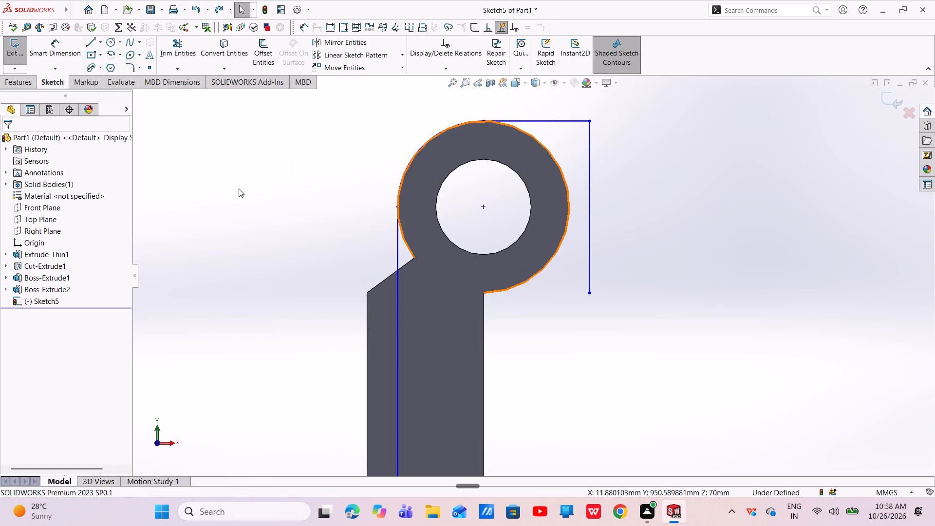
# Delete the outer vertical line beside the eye.
pyautogui.click(589, 269)
pyautogui.rightClick(589, 269)
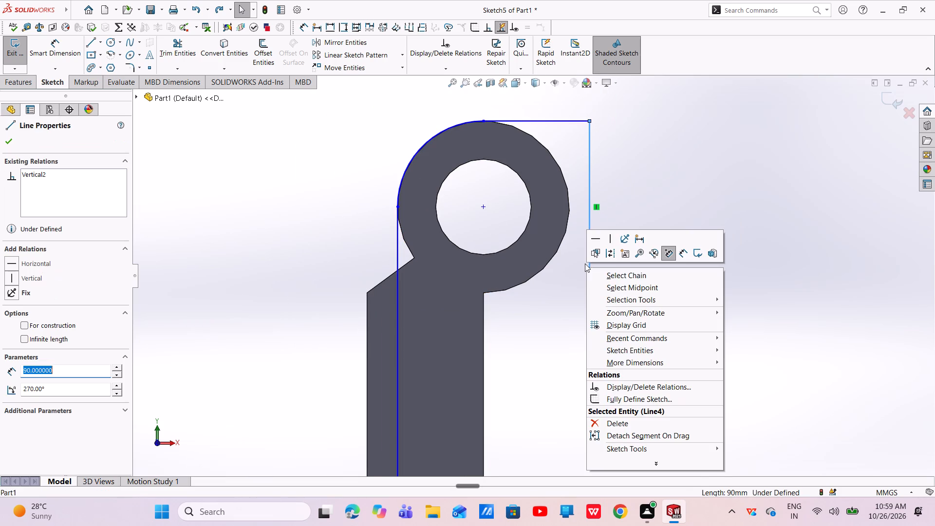
pyautogui.click(606, 418)
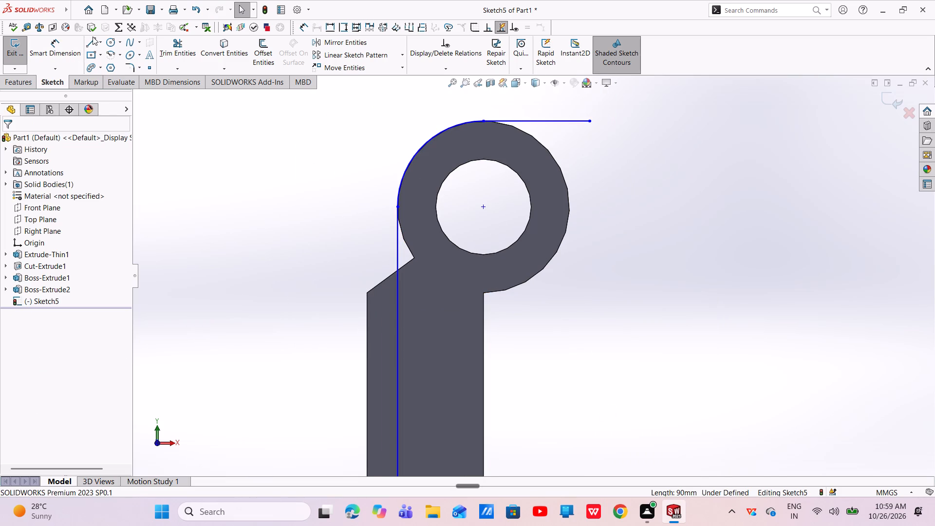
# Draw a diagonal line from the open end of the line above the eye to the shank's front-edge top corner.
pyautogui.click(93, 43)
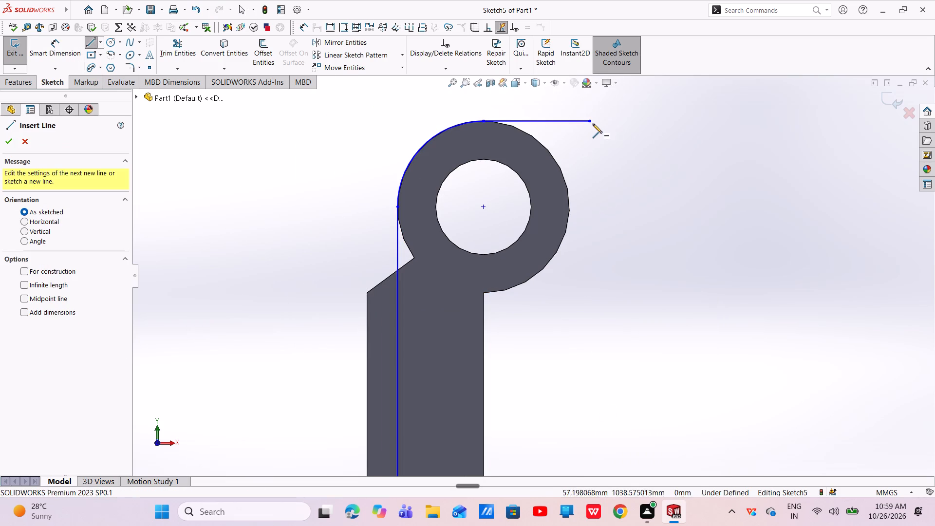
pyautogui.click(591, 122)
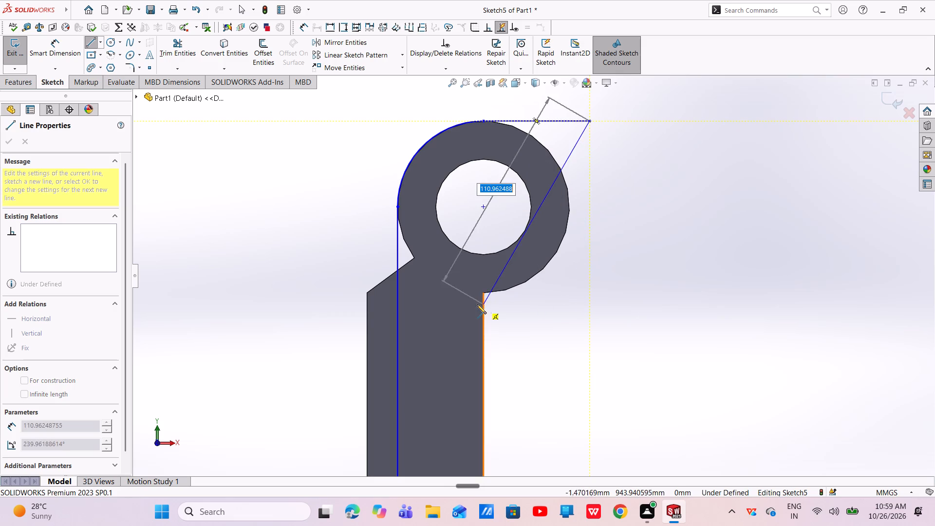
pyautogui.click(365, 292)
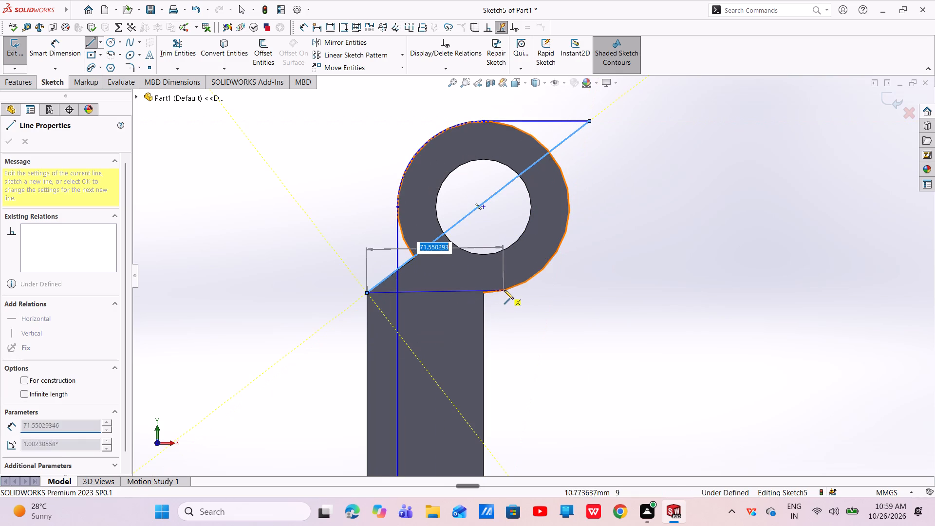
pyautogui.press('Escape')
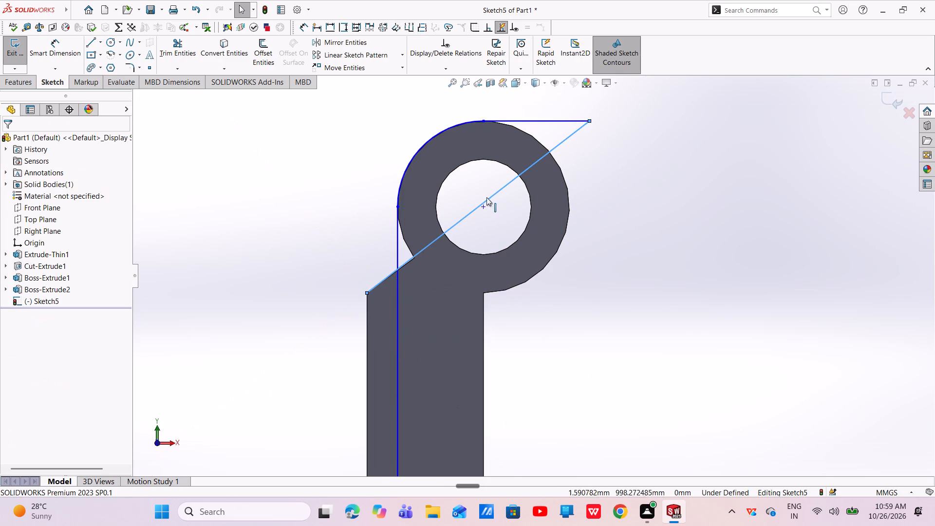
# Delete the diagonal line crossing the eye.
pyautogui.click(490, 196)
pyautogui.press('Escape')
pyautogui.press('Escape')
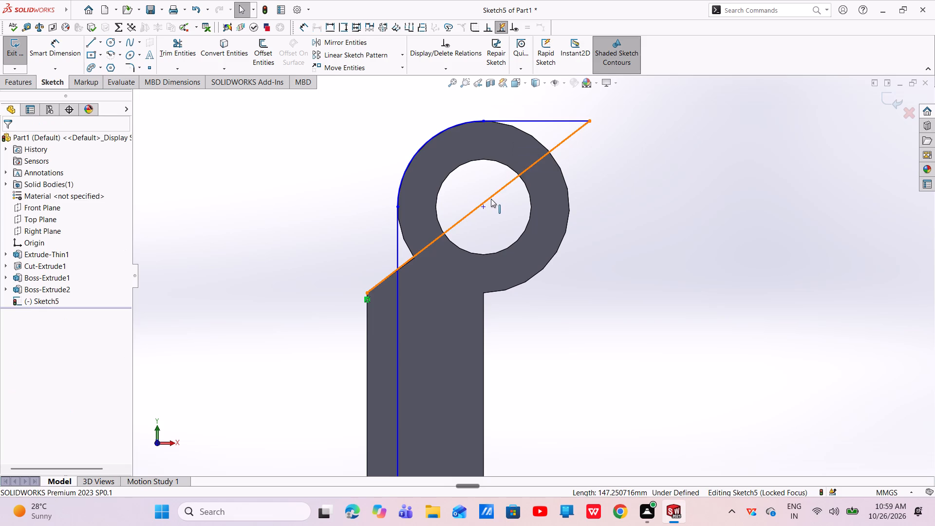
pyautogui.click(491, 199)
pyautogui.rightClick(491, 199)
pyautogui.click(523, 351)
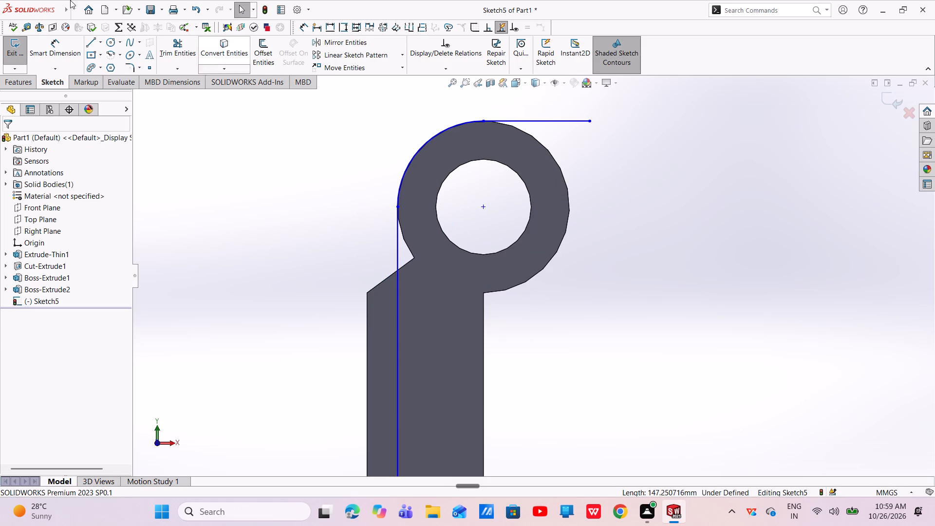
# Draw chained lines from the top line's open end: 90 mm down, horizontally to the shank's back-edge corner, and on to its front-edge corner.
pyautogui.click(93, 42)
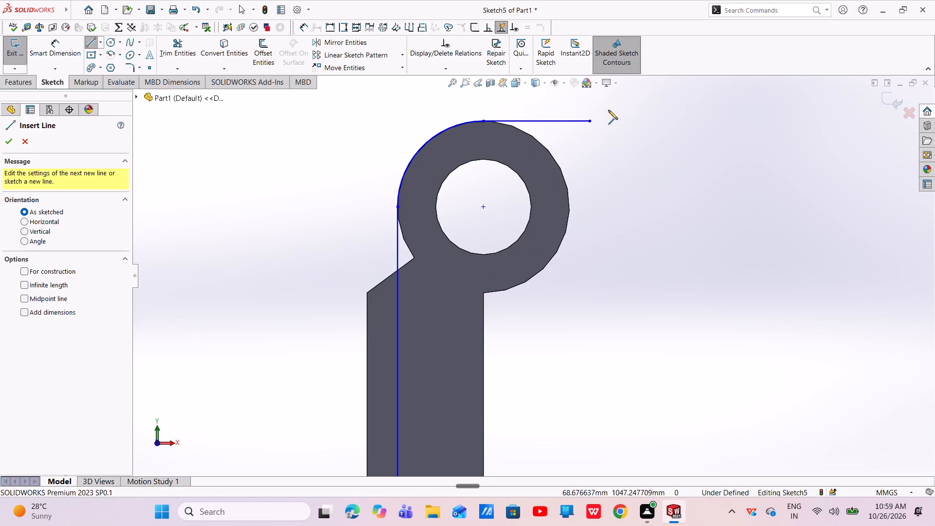
pyautogui.click(588, 119)
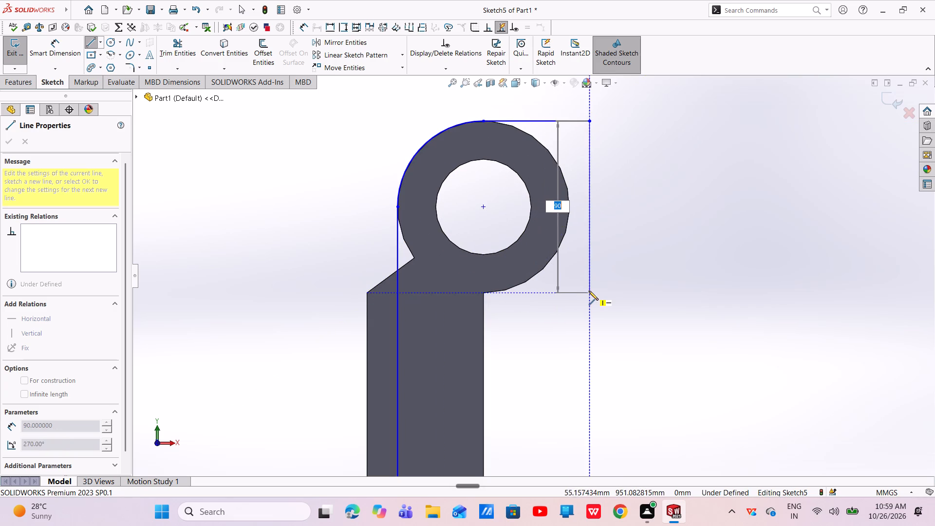
pyautogui.click(589, 293)
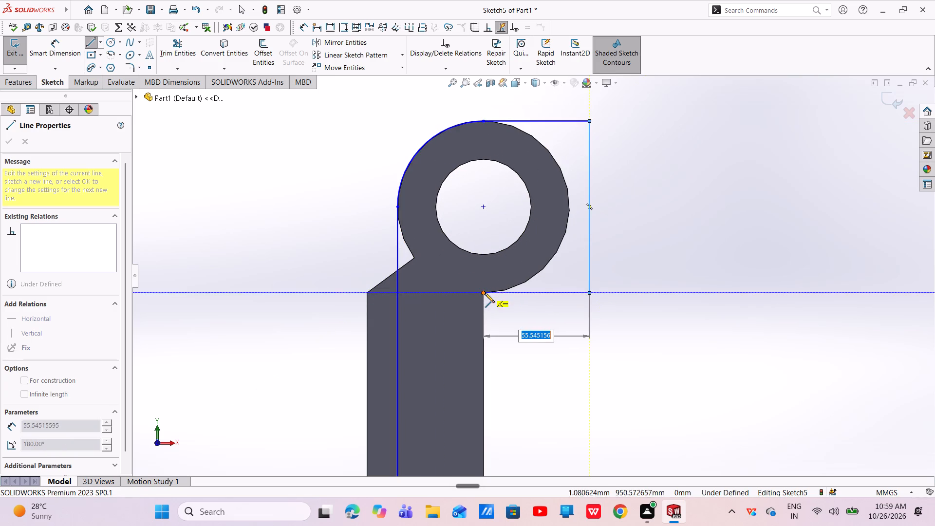
pyautogui.click(485, 294)
pyautogui.click(368, 293)
pyautogui.rightClick(368, 293)
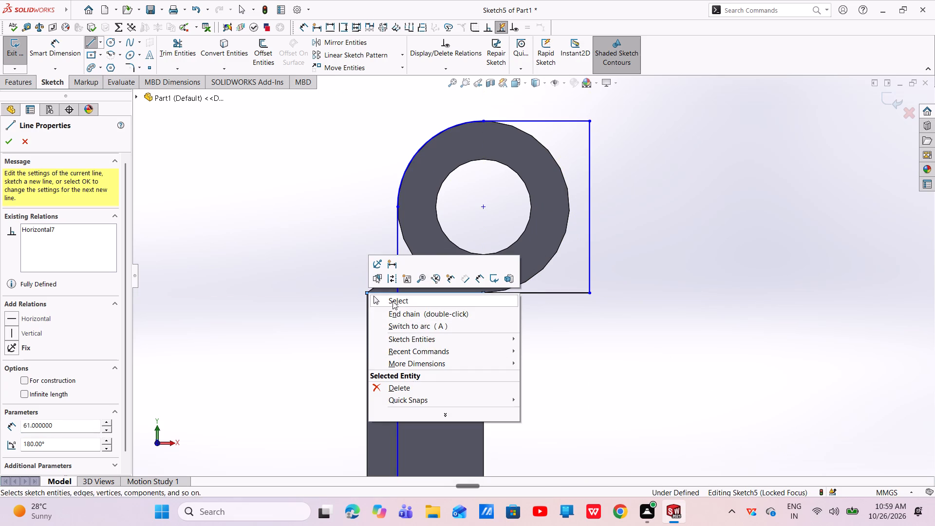
pyautogui.click(393, 299)
# Draw a vertical line about 203 mm long from the shank's back-edge corner down to the lower horizontal line's end, closing the profile.
pyautogui.scroll(5, 511, 293)
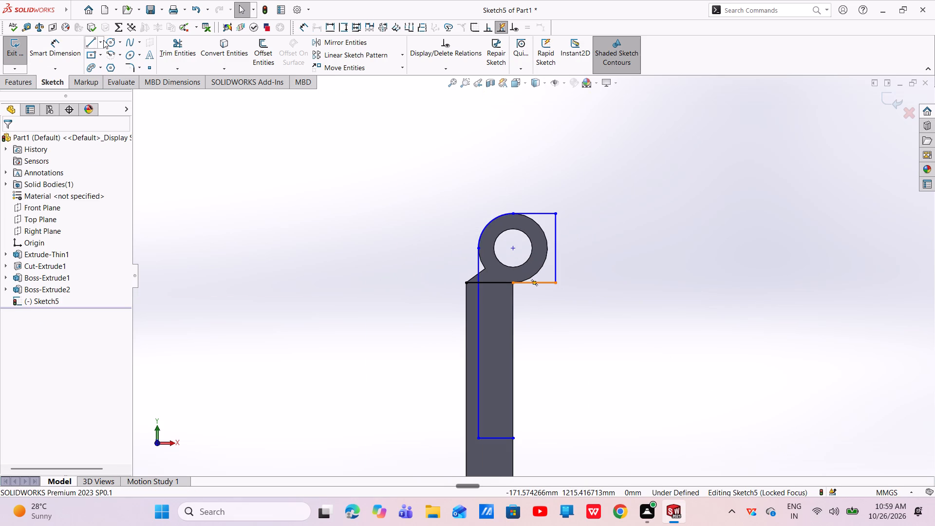
pyautogui.click(89, 45)
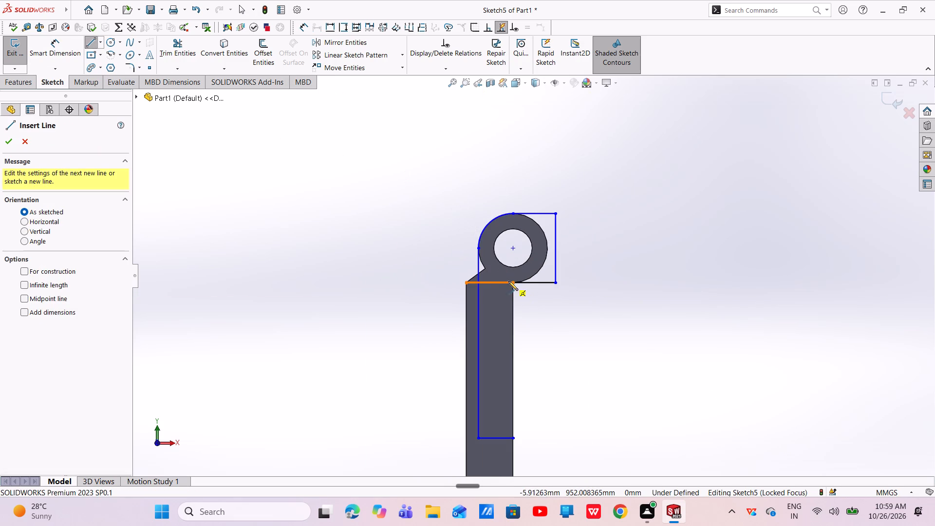
pyautogui.click(512, 282)
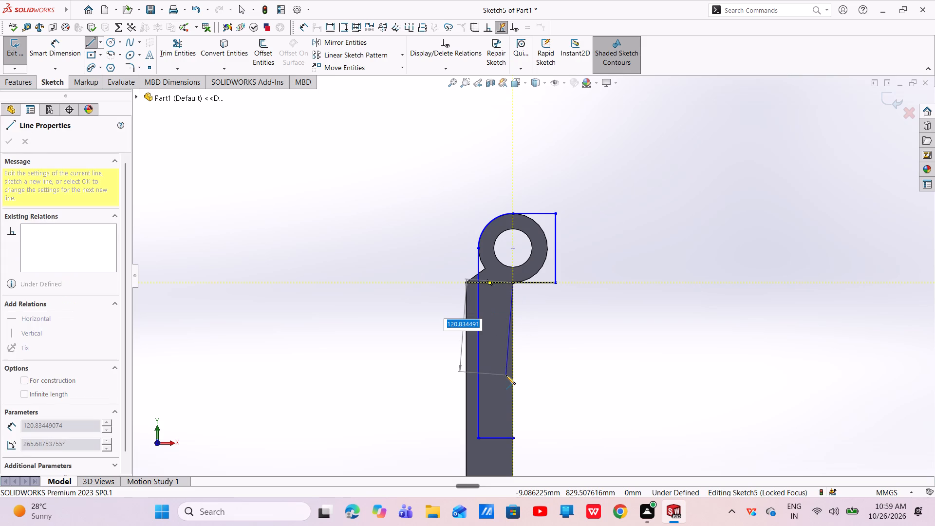
pyautogui.click(515, 437)
pyautogui.rightClick(515, 437)
pyautogui.click(535, 429)
# Fillet the corner between the outer horizontal line beneath the eye and the vertical back-edge line with a 12.5 mm radius.
pyautogui.scroll(-7, 510, 253)
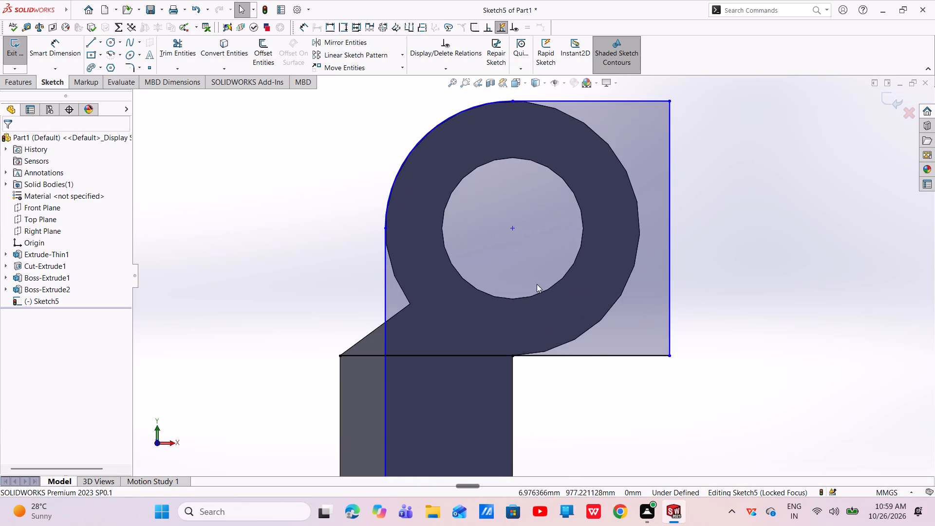
pyautogui.scroll(-3, 593, 369)
pyautogui.click(131, 62)
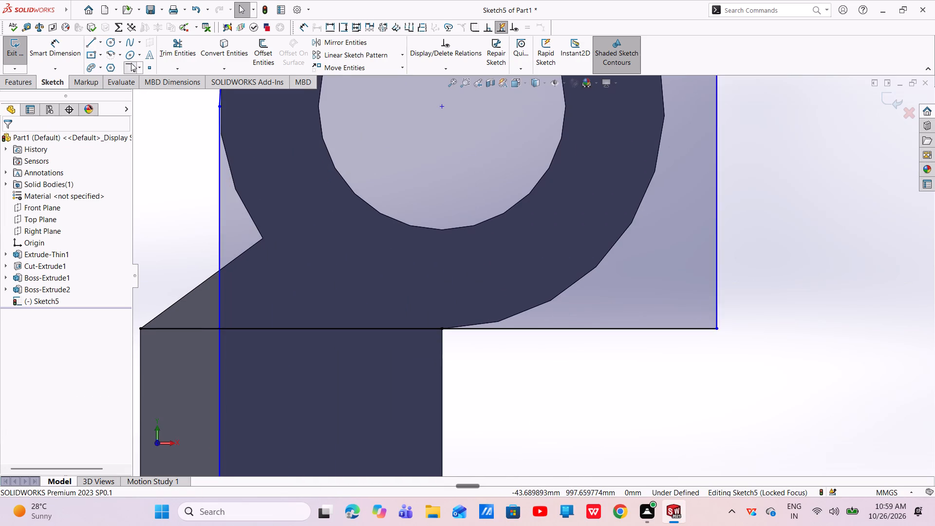
pyautogui.click(482, 328)
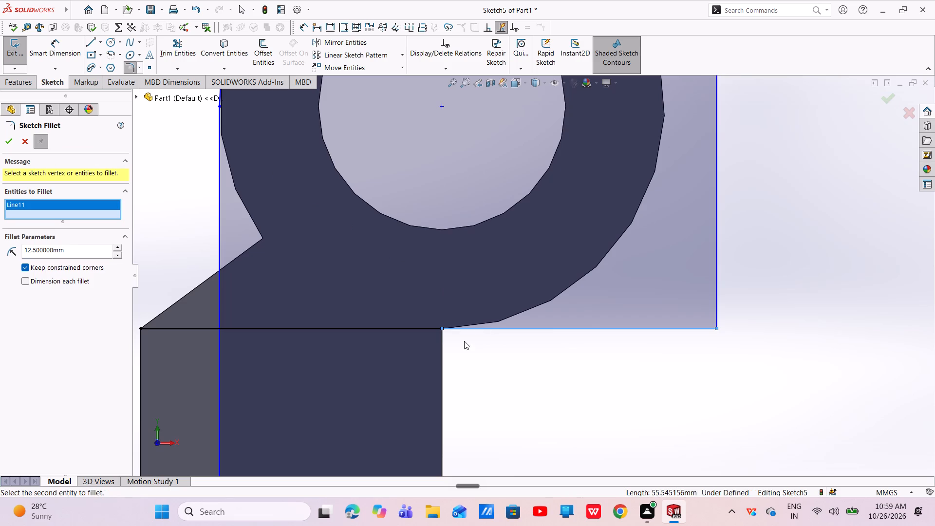
pyautogui.click(440, 365)
pyautogui.rightClick(440, 361)
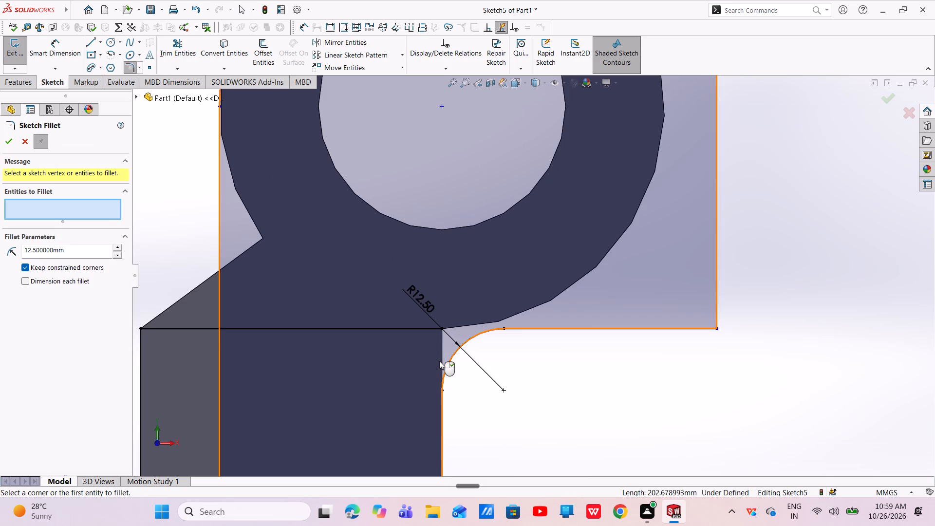
pyautogui.scroll(2, 441, 352)
pyautogui.press('Escape')
pyautogui.press('Escape')
# Examine the profile from the eye down to its bottom corner at the shank's back edge for proper closure.
pyautogui.scroll(3, 536, 330)
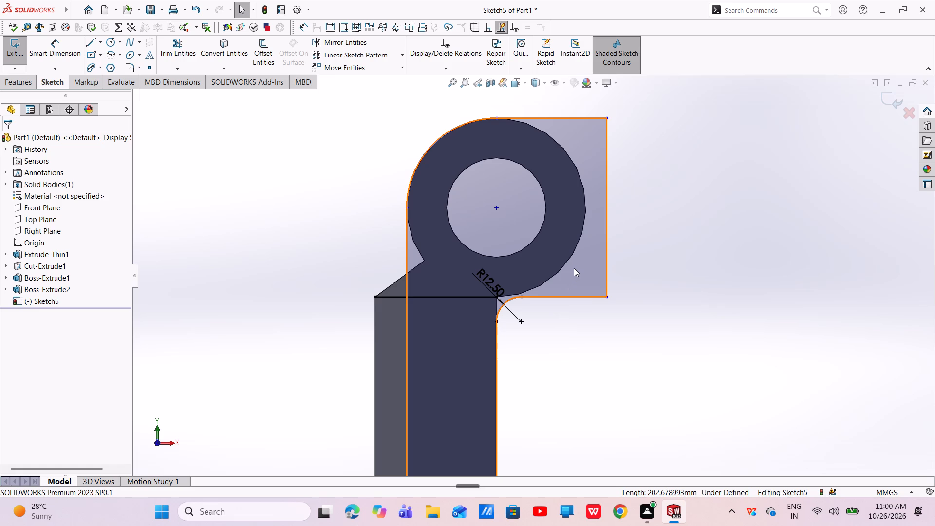
pyautogui.scroll(3, 574, 268)
pyautogui.scroll(4, 564, 353)
pyautogui.scroll(-4, 556, 380)
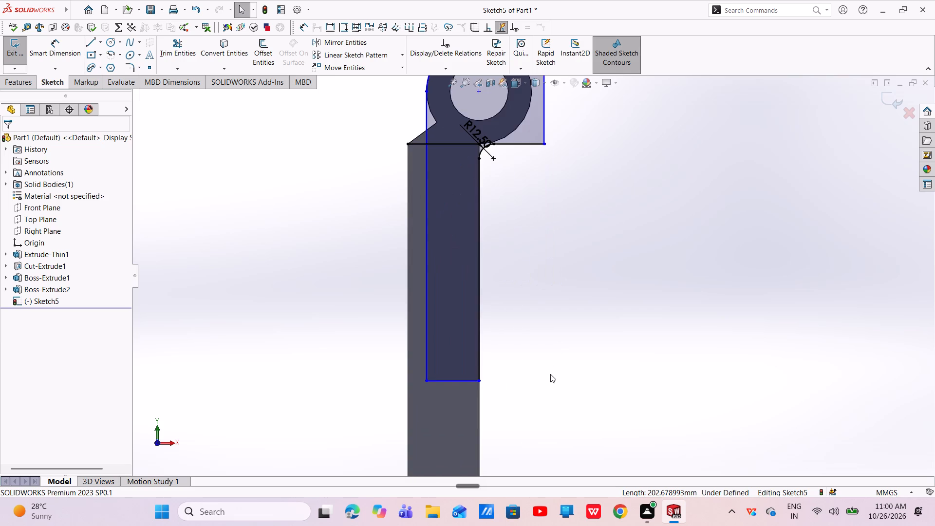
pyautogui.scroll(-6, 483, 386)
pyautogui.scroll(-7, 511, 319)
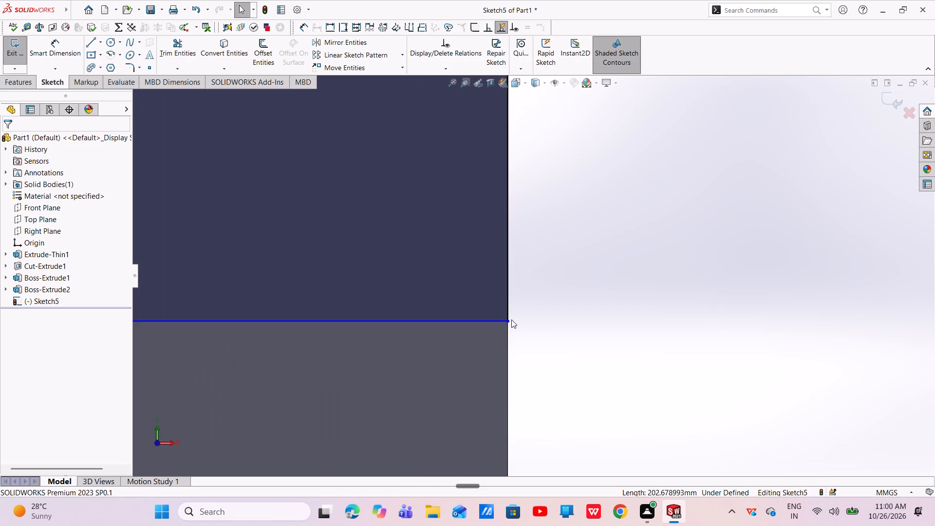
pyautogui.scroll(8, 511, 319)
pyautogui.scroll(2, 512, 267)
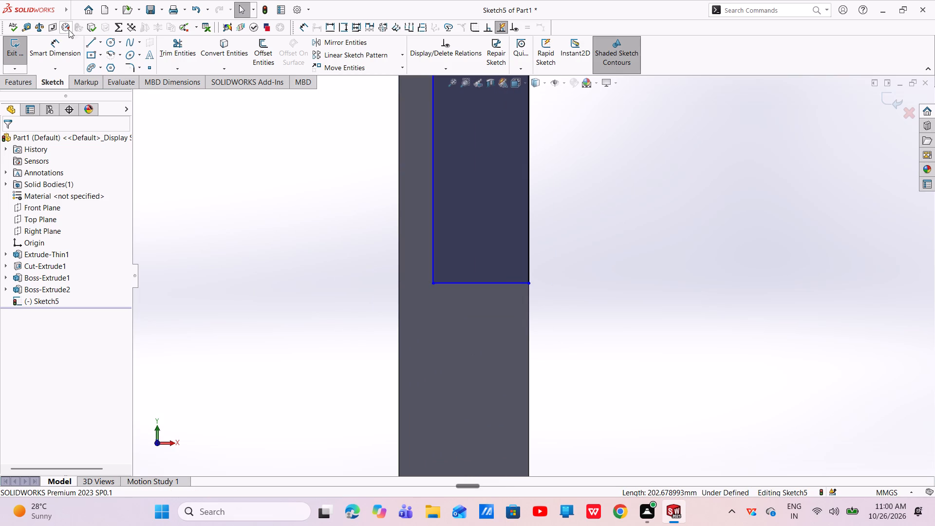
# Dimension the length of the profile's bottom horizontal line across the shank.
pyautogui.click(63, 51)
pyautogui.click(501, 281)
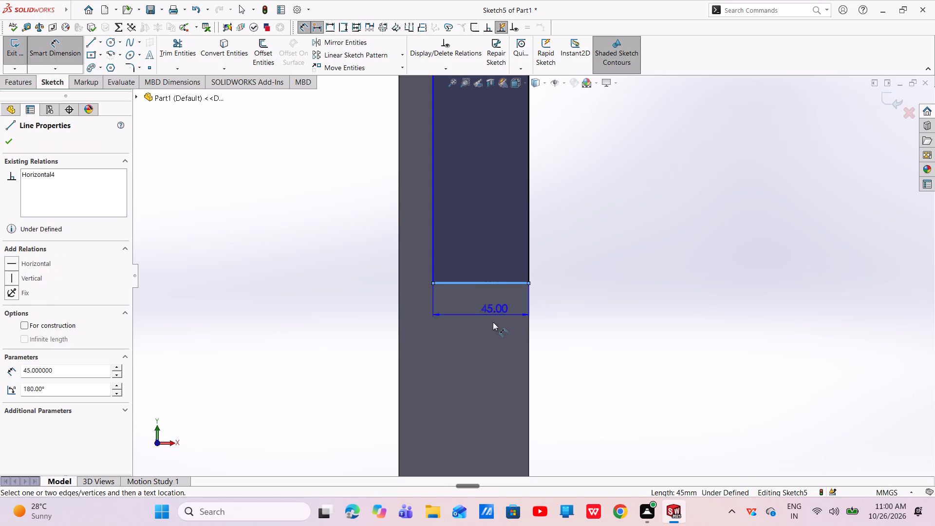
pyautogui.click(489, 332)
pyautogui.click(449, 322)
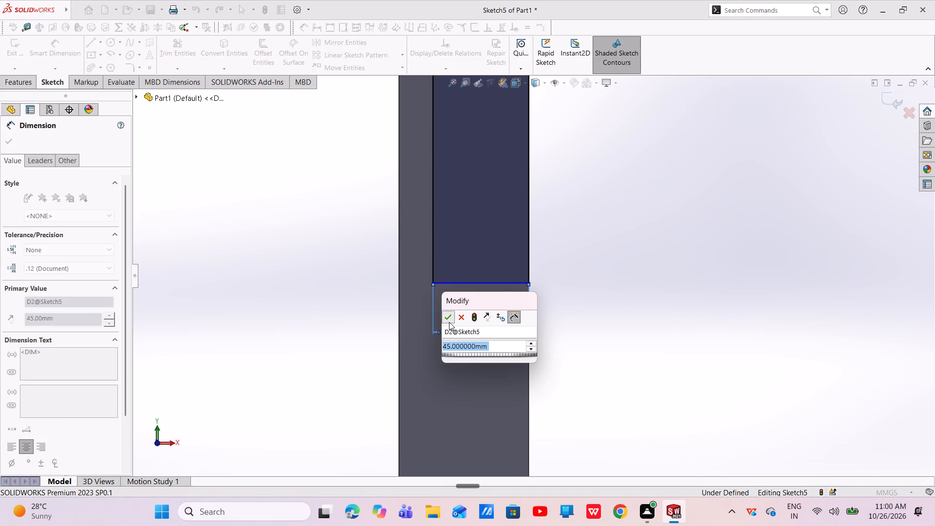
# Dimension the vertical distance between the profile's bottom line and the top line above the eye as 450 mm.
pyautogui.scroll(4, 465, 282)
pyautogui.scroll(3, 498, 249)
pyautogui.scroll(-4, 548, 178)
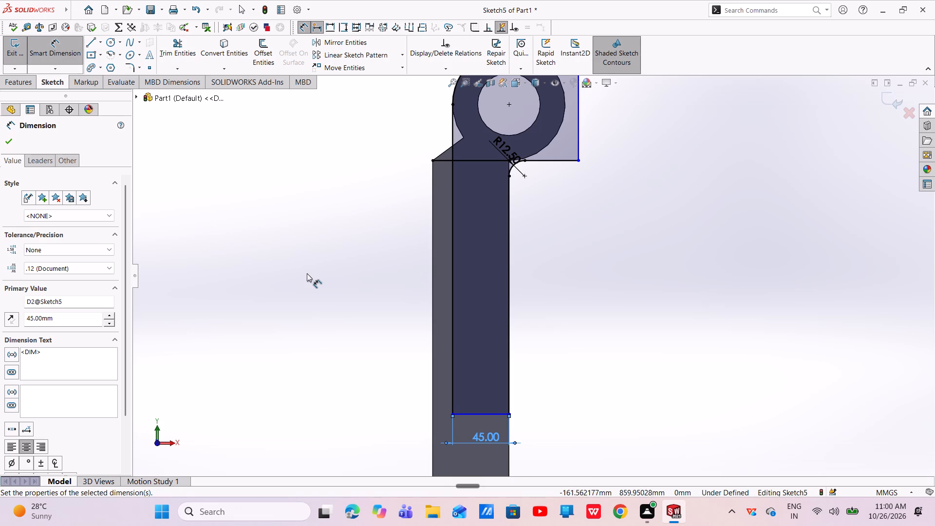
pyautogui.scroll(4, 314, 277)
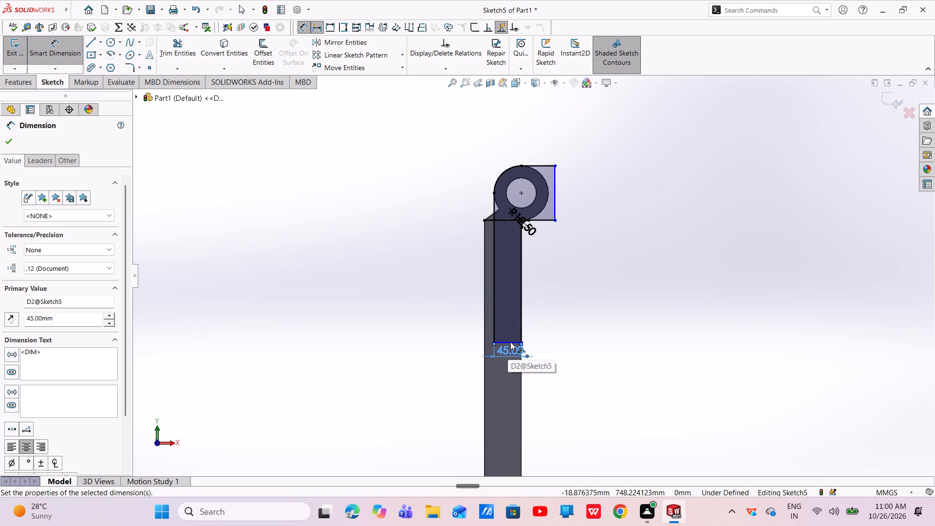
pyautogui.scroll(-5, 514, 338)
pyautogui.click(508, 329)
pyautogui.scroll(3, 512, 315)
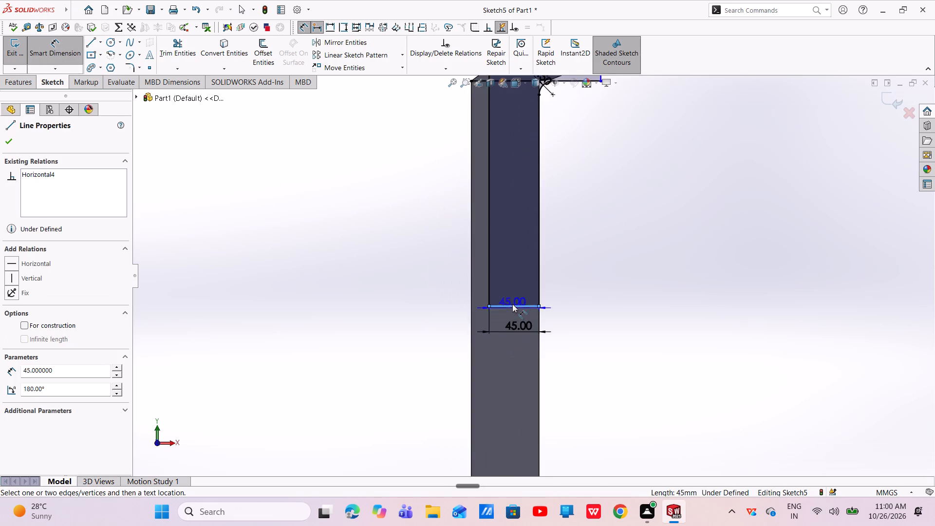
pyautogui.scroll(4, 513, 302)
pyautogui.click(558, 135)
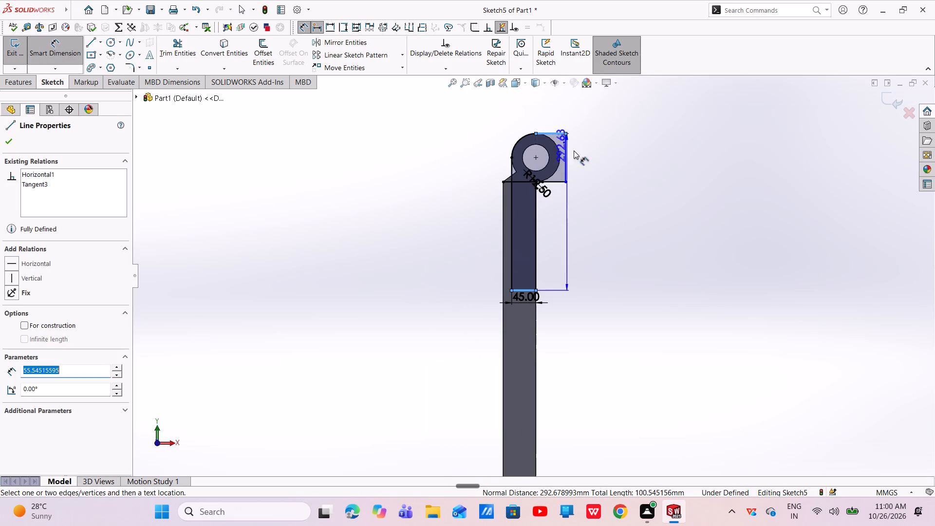
pyautogui.click(597, 218)
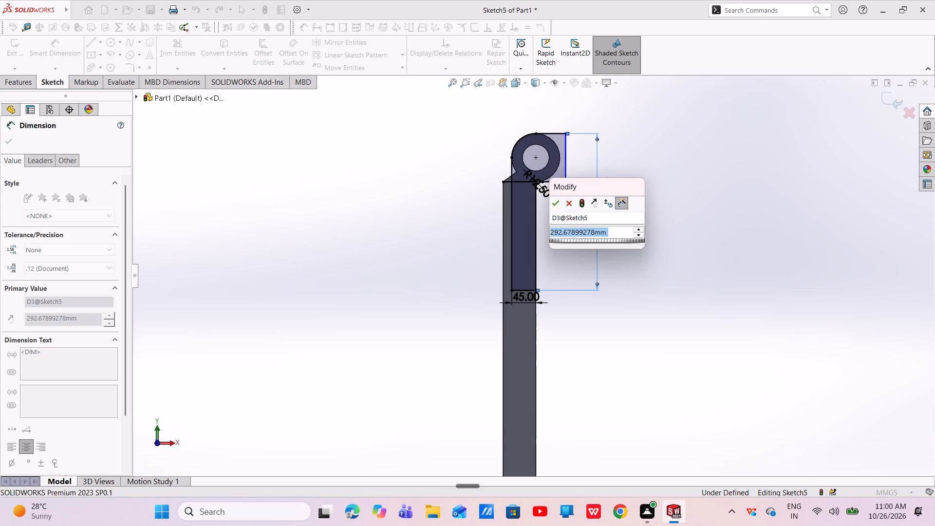
pyautogui.press('BackSpace')
pyautogui.rightClick(597, 218)
pyautogui.write('450')
pyautogui.press('Return')
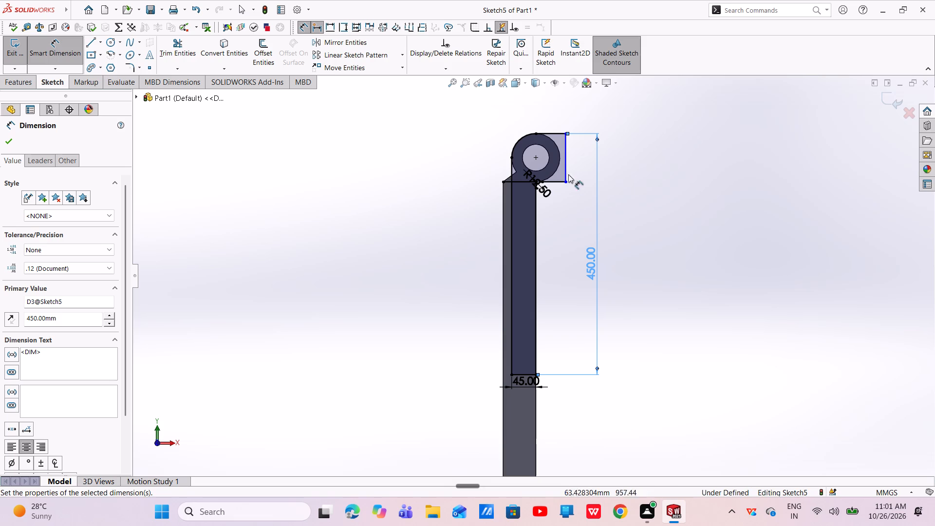
pyautogui.click(13, 135)
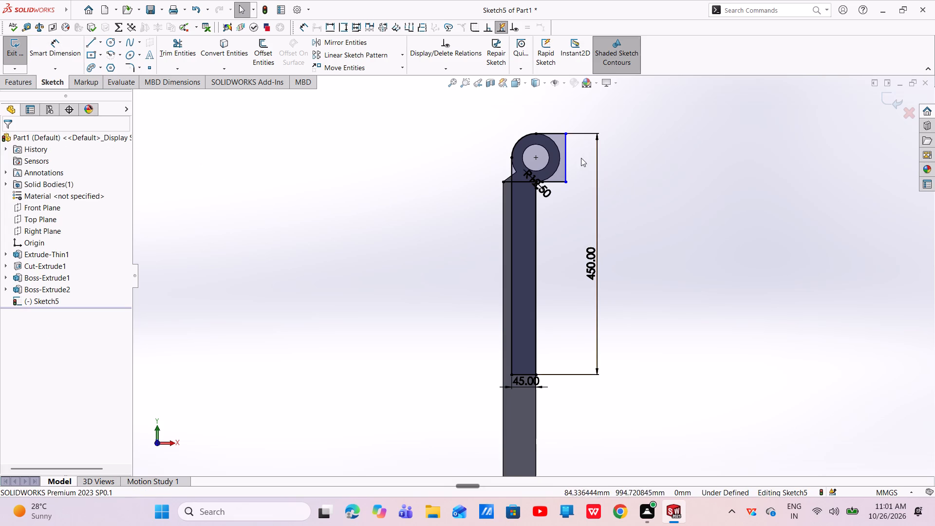
# Move the vertical line beside the eye inward until it sits just outside the eye's outer edge.
pyautogui.scroll(-3, 587, 142)
pyautogui.scroll(3, 588, 224)
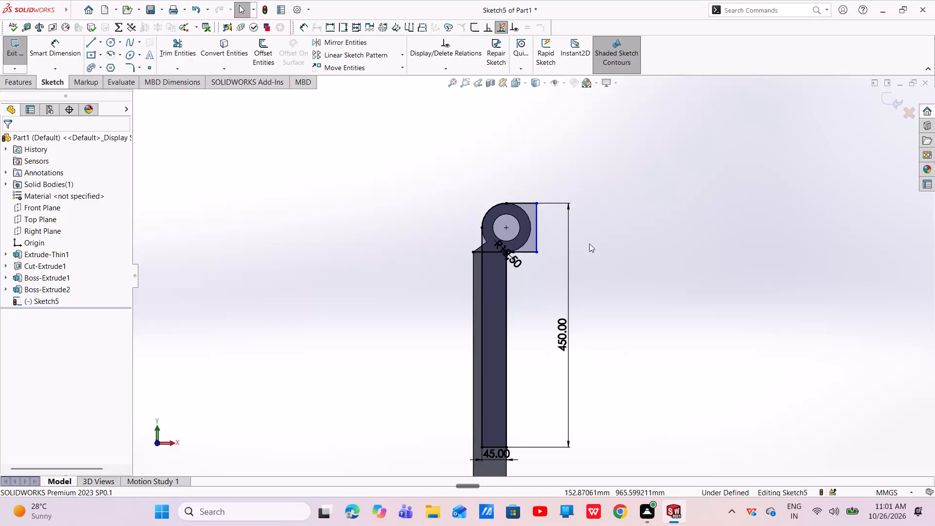
pyautogui.scroll(-9, 534, 222)
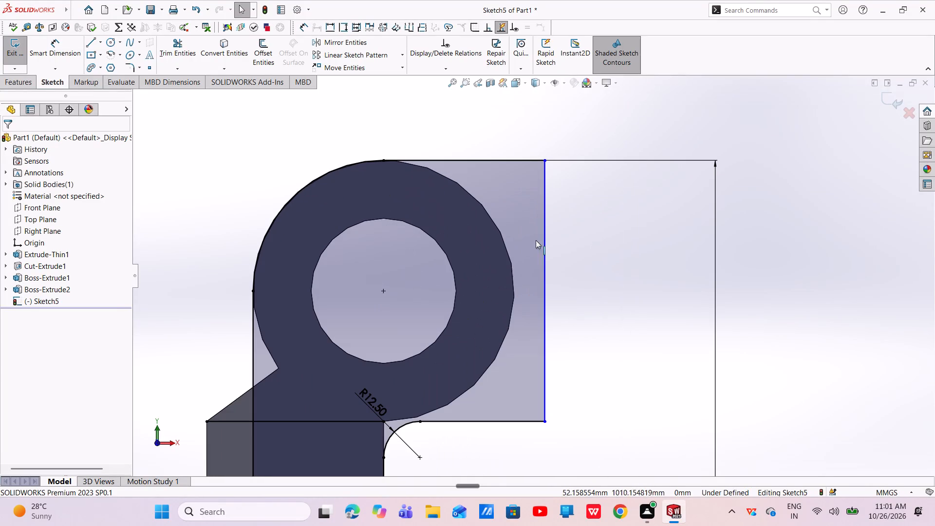
pyautogui.press('Escape')
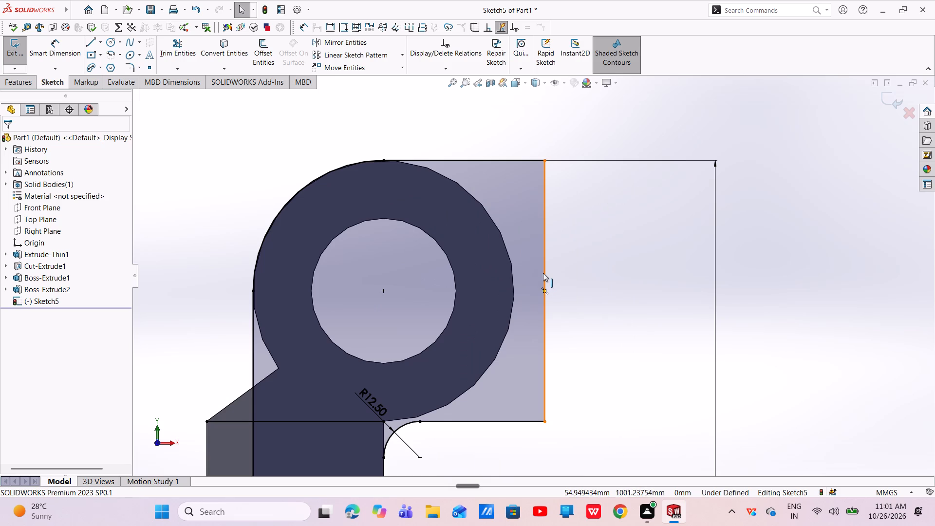
pyautogui.moveTo(545, 272); pyautogui.dragTo(519, 281)
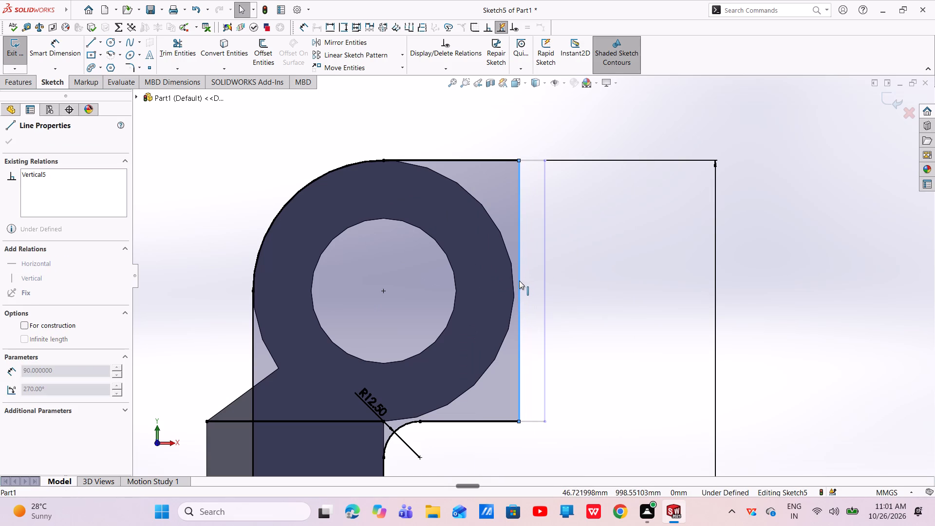
pyautogui.moveTo(519, 281); pyautogui.dragTo(517, 282)
pyautogui.press('Escape')
pyautogui.scroll(-6, 520, 264)
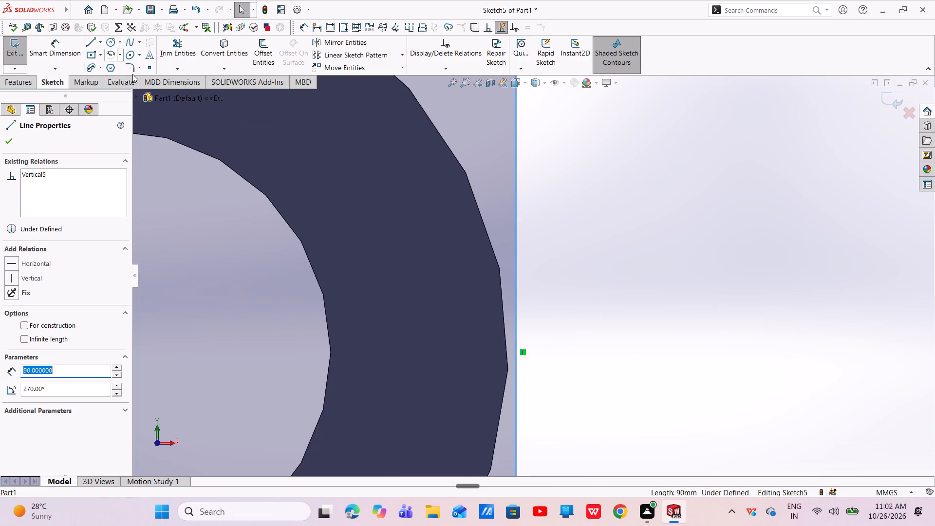
pyautogui.press('Escape')
pyautogui.press('Escape')
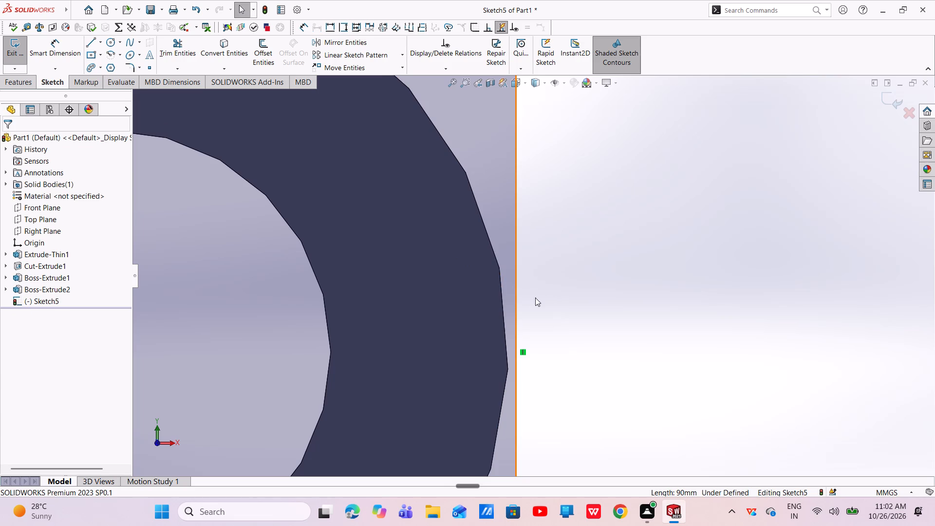
# Make the vertical line beside the eye tangent to the eye's outer circular edge.
pyautogui.click(517, 294)
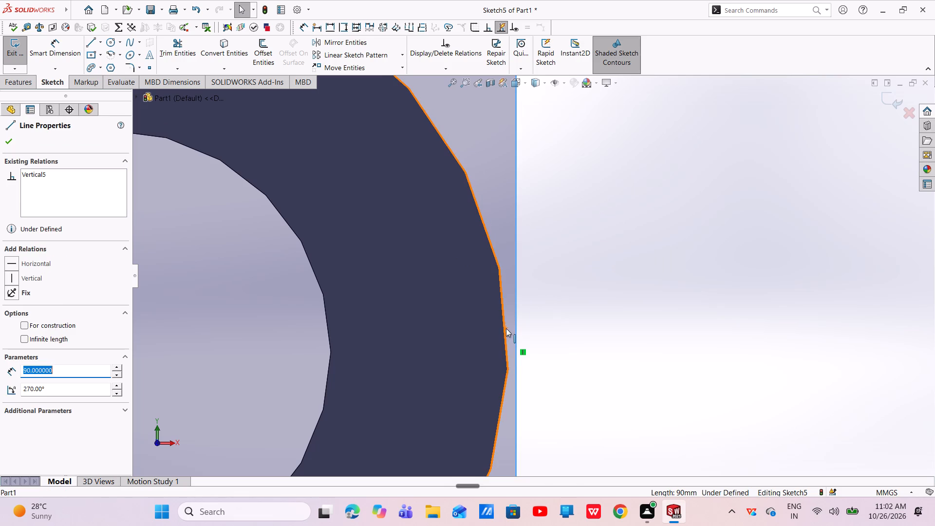
pyautogui.keyDown('ctrl'); pyautogui.click(506, 328); pyautogui.keyUp('ctrl')
pyautogui.click(532, 288)
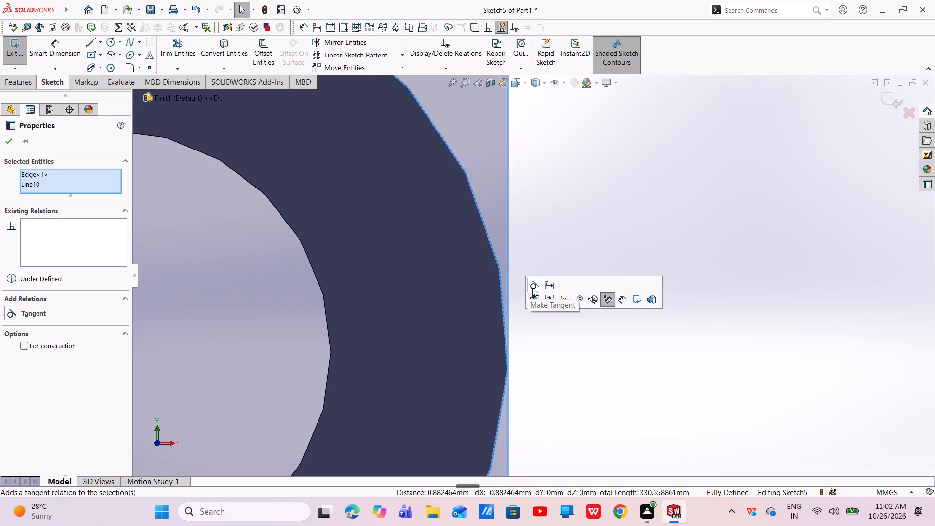
pyautogui.scroll(3, 524, 351)
pyautogui.press('Escape')
pyautogui.press('Escape')
pyautogui.scroll(5, 569, 327)
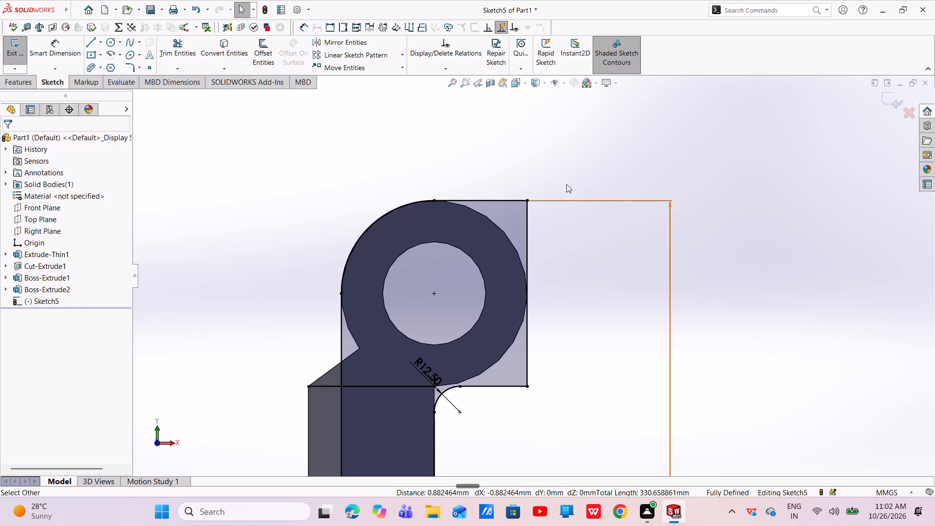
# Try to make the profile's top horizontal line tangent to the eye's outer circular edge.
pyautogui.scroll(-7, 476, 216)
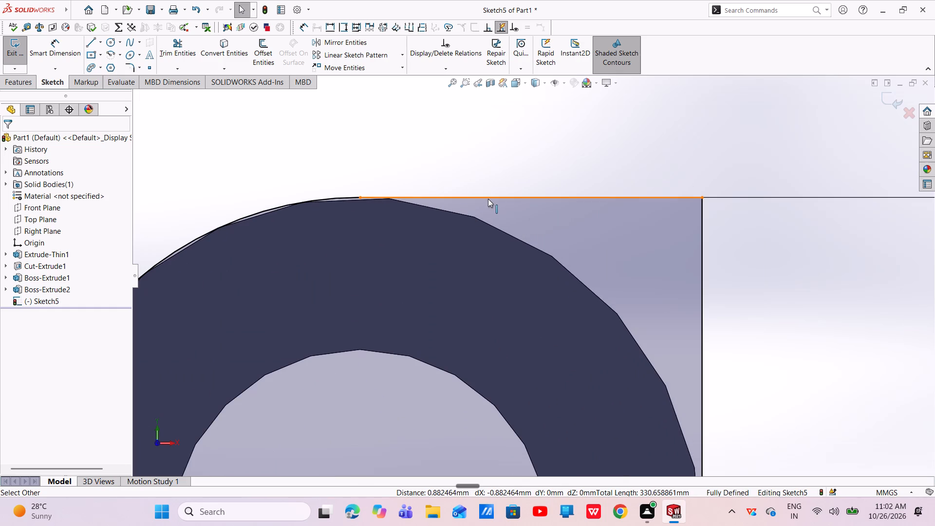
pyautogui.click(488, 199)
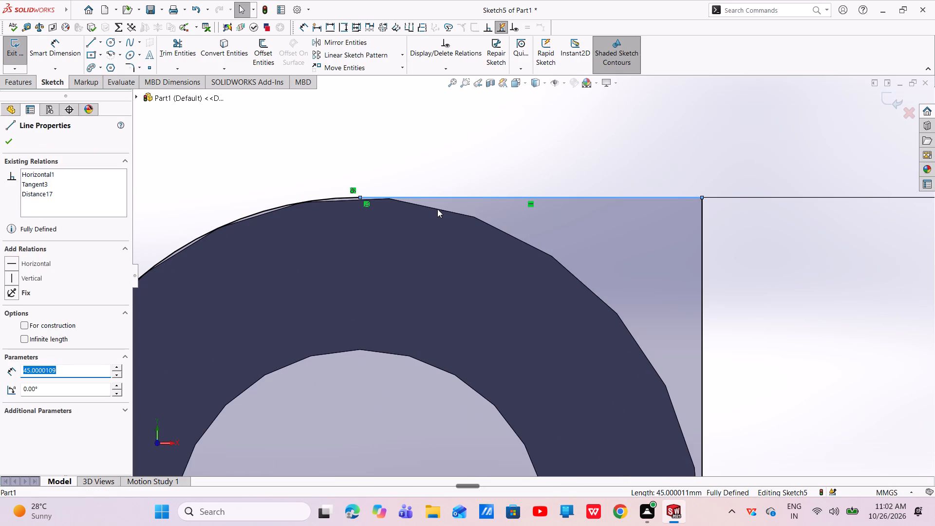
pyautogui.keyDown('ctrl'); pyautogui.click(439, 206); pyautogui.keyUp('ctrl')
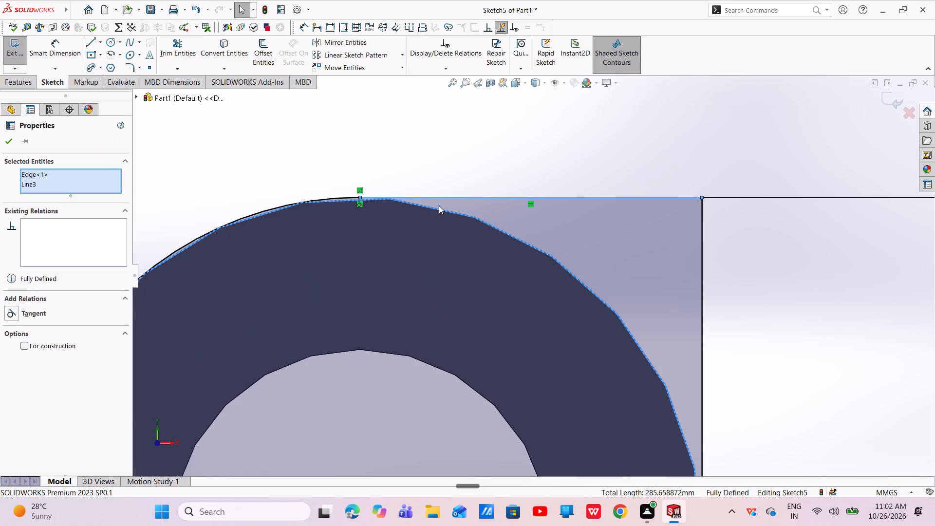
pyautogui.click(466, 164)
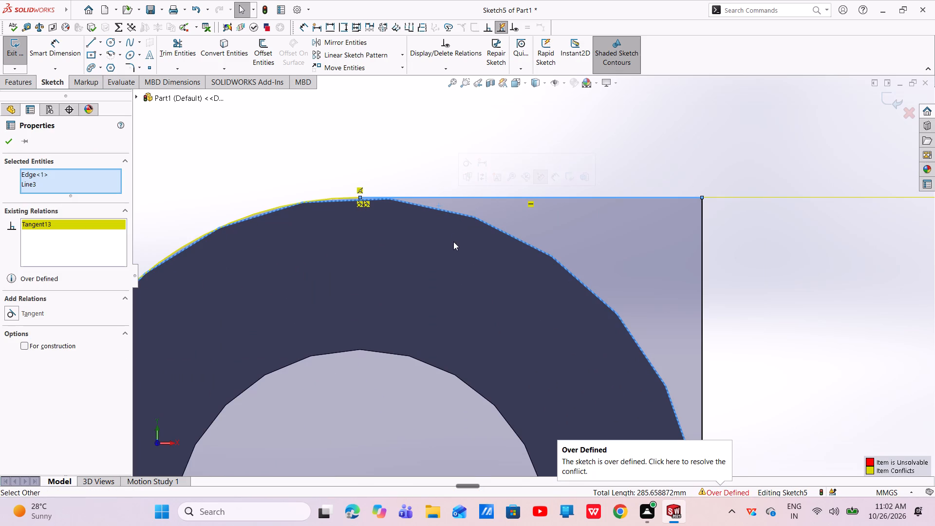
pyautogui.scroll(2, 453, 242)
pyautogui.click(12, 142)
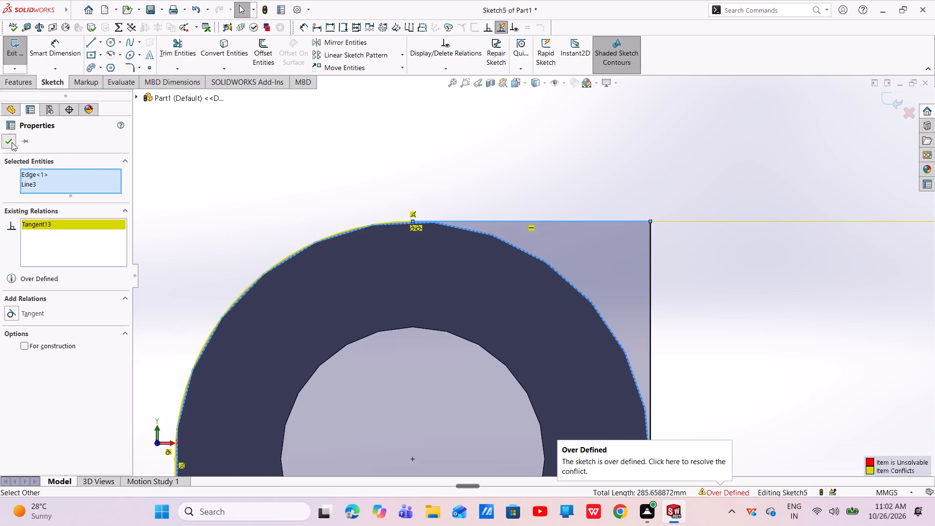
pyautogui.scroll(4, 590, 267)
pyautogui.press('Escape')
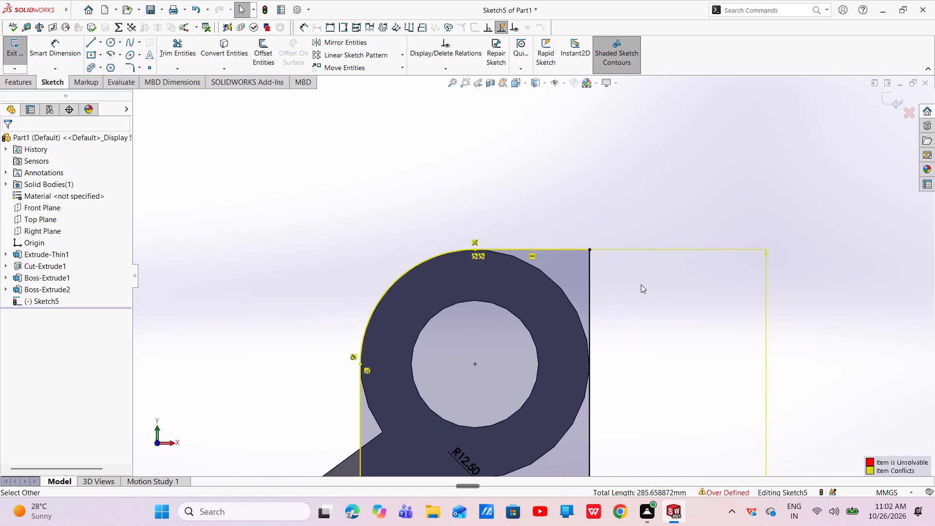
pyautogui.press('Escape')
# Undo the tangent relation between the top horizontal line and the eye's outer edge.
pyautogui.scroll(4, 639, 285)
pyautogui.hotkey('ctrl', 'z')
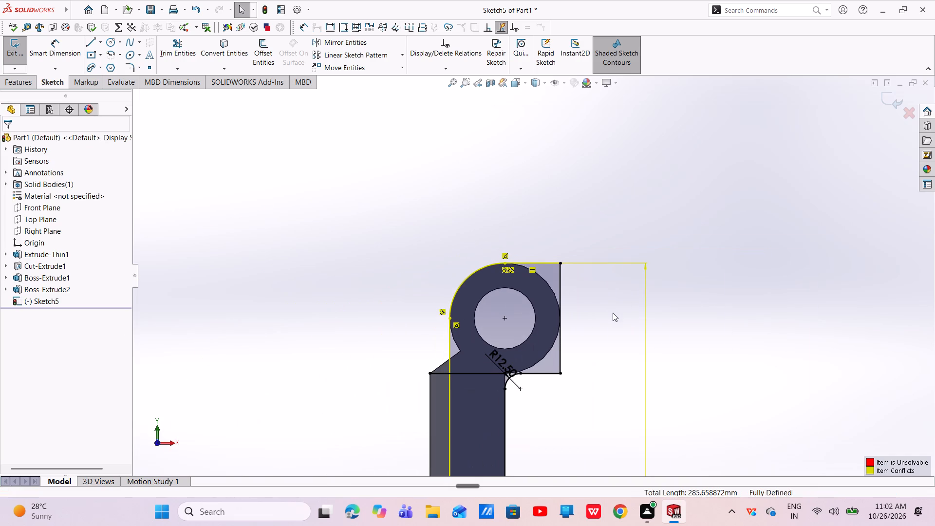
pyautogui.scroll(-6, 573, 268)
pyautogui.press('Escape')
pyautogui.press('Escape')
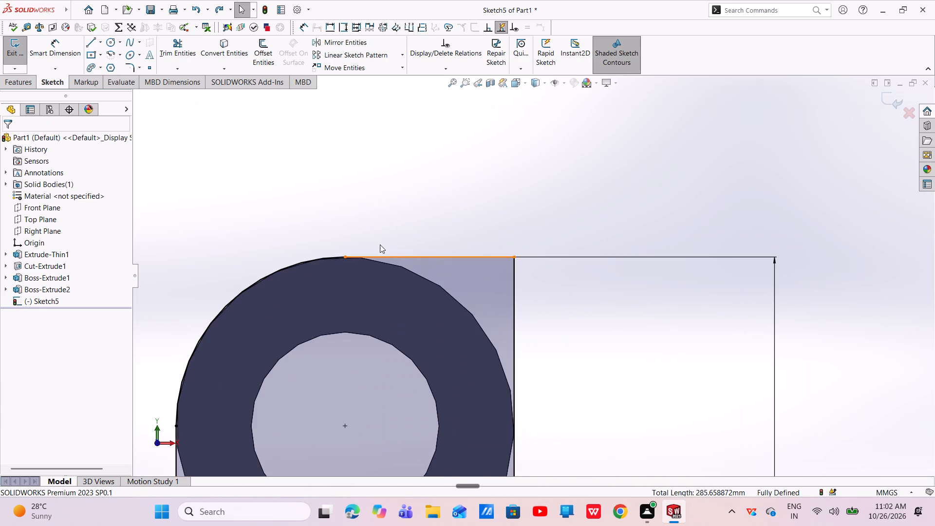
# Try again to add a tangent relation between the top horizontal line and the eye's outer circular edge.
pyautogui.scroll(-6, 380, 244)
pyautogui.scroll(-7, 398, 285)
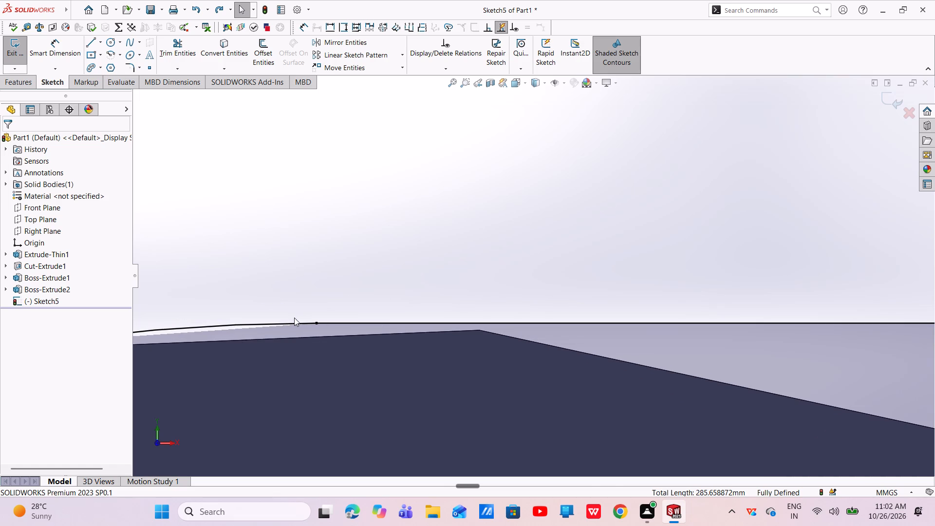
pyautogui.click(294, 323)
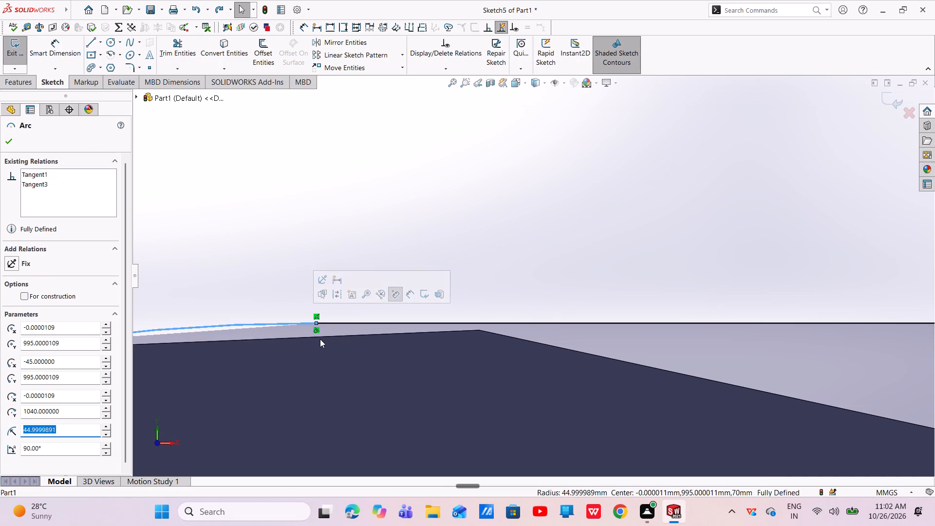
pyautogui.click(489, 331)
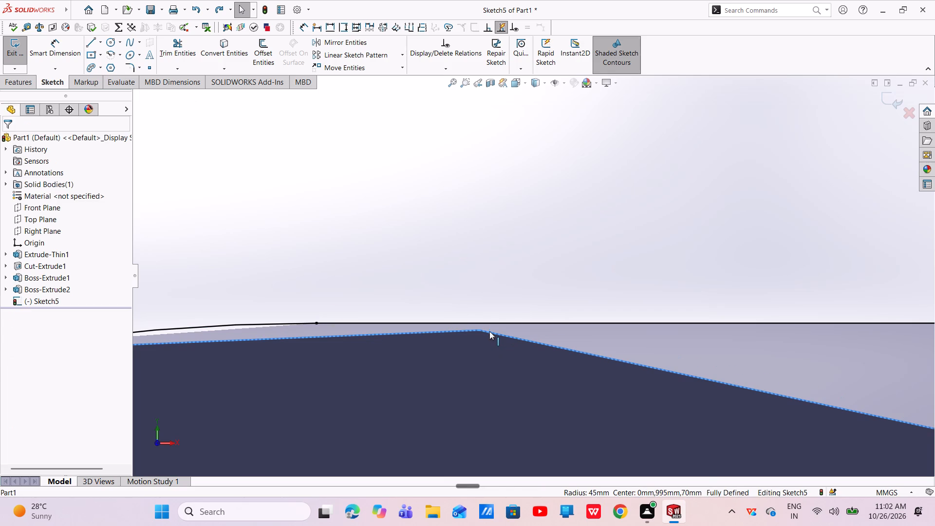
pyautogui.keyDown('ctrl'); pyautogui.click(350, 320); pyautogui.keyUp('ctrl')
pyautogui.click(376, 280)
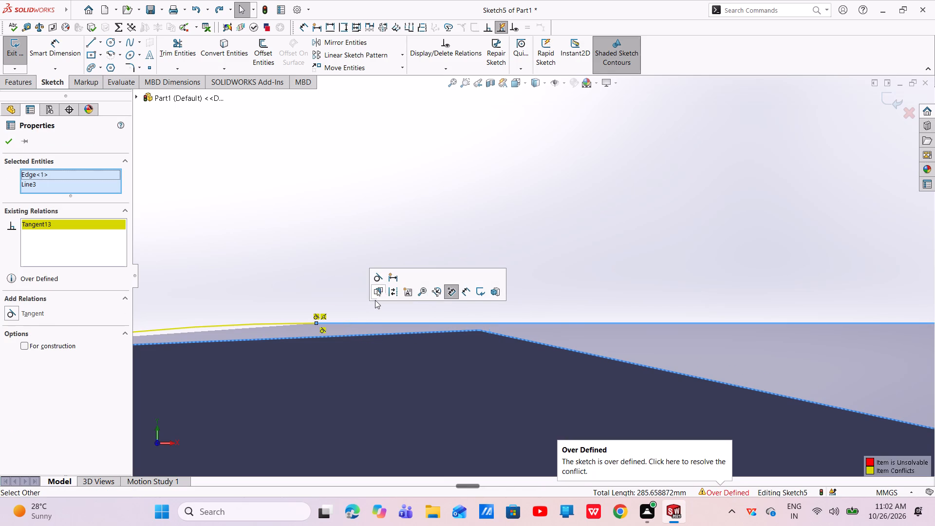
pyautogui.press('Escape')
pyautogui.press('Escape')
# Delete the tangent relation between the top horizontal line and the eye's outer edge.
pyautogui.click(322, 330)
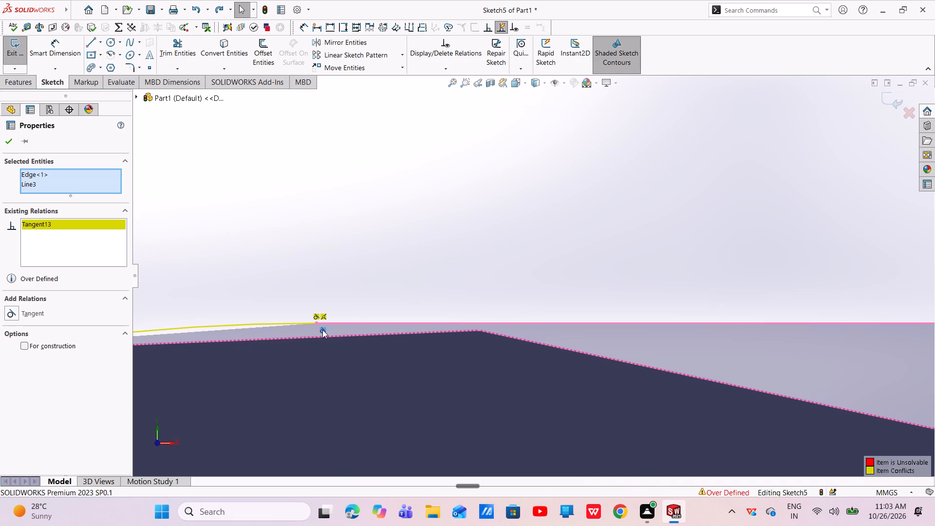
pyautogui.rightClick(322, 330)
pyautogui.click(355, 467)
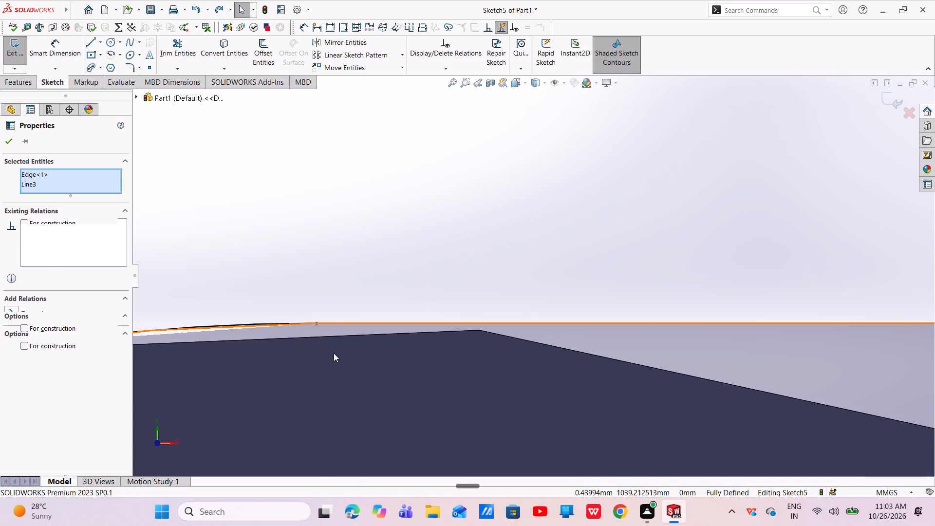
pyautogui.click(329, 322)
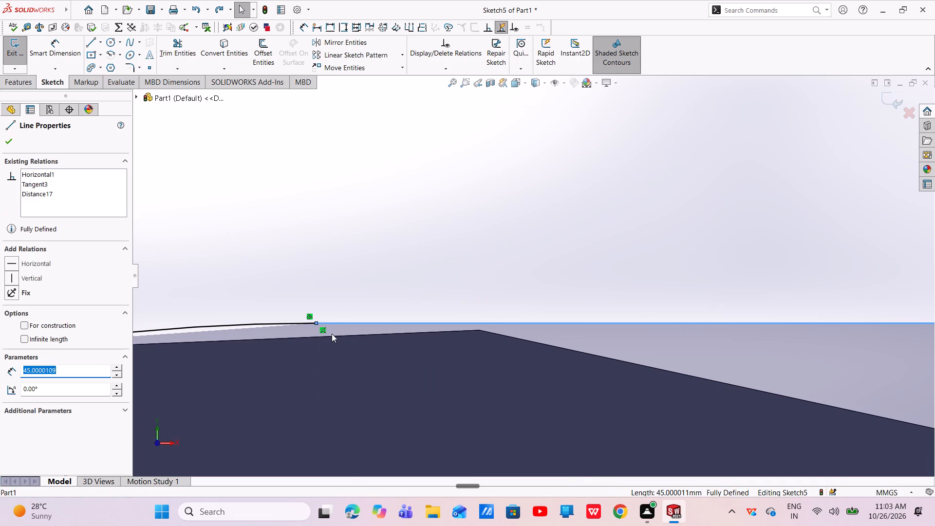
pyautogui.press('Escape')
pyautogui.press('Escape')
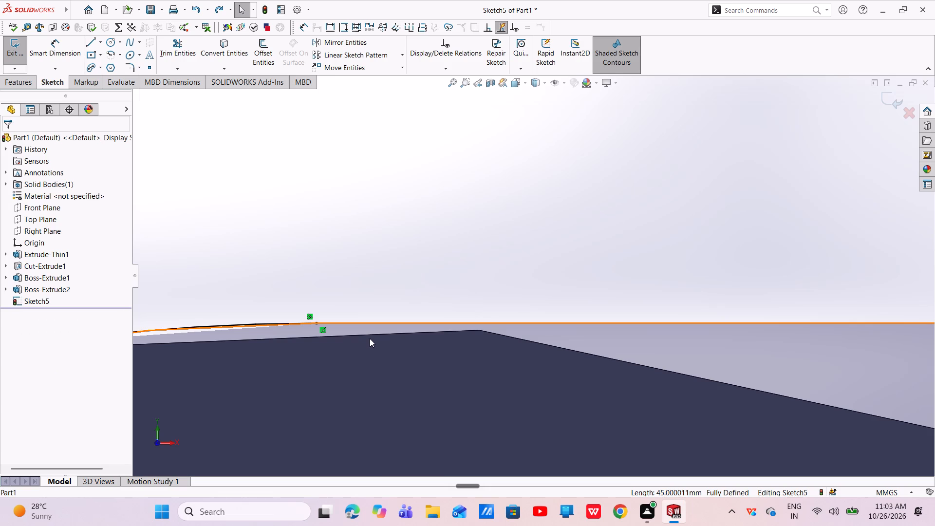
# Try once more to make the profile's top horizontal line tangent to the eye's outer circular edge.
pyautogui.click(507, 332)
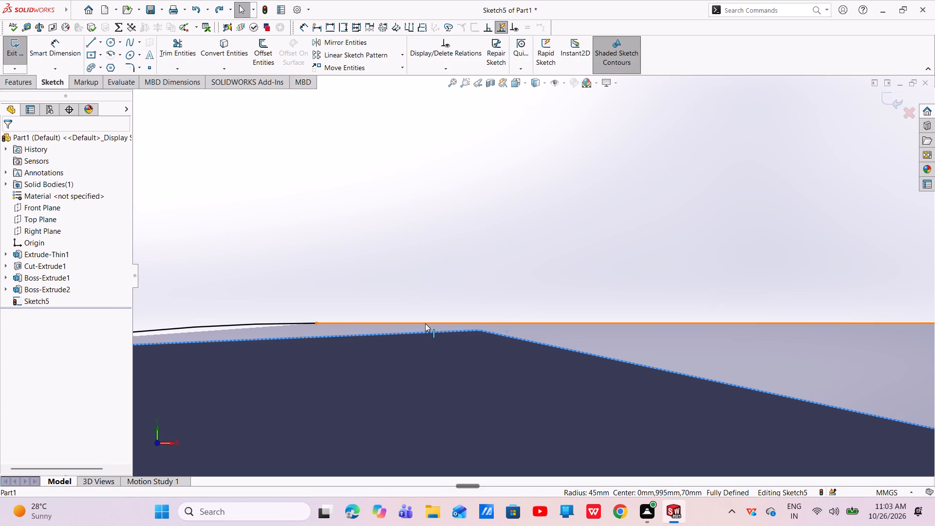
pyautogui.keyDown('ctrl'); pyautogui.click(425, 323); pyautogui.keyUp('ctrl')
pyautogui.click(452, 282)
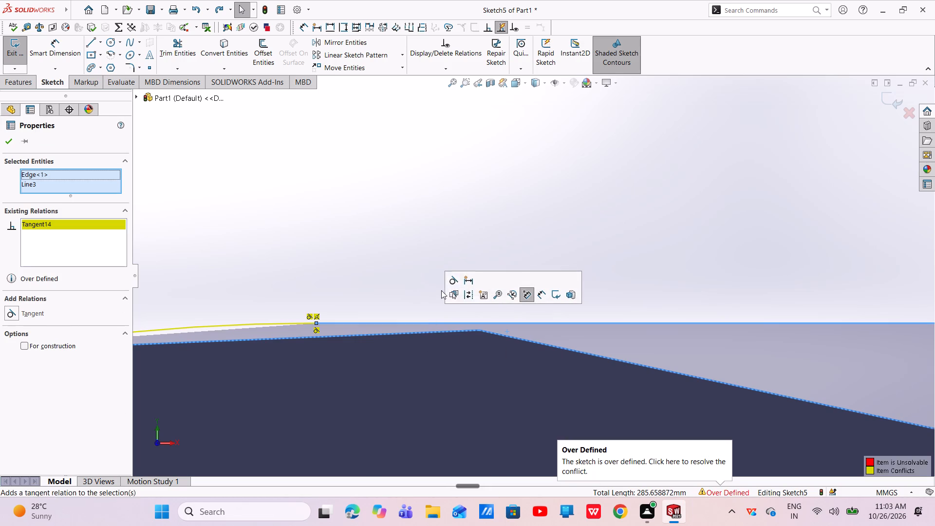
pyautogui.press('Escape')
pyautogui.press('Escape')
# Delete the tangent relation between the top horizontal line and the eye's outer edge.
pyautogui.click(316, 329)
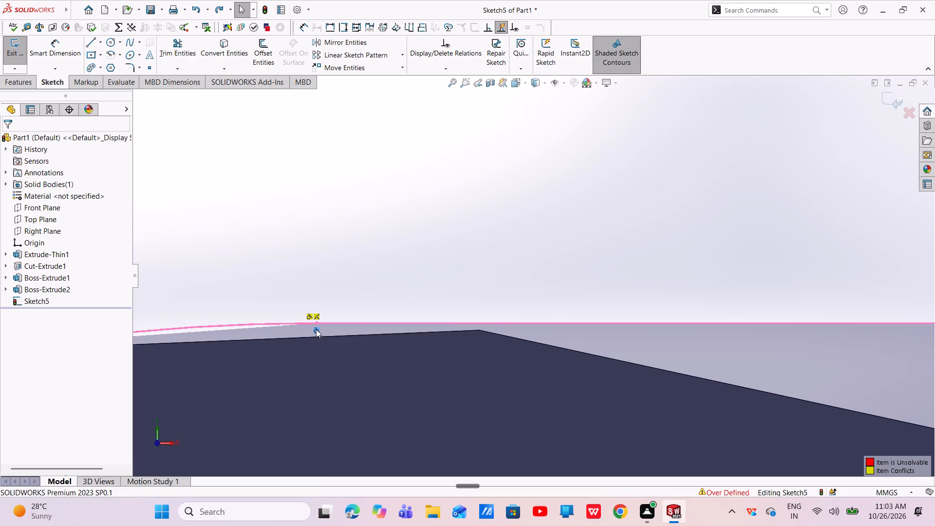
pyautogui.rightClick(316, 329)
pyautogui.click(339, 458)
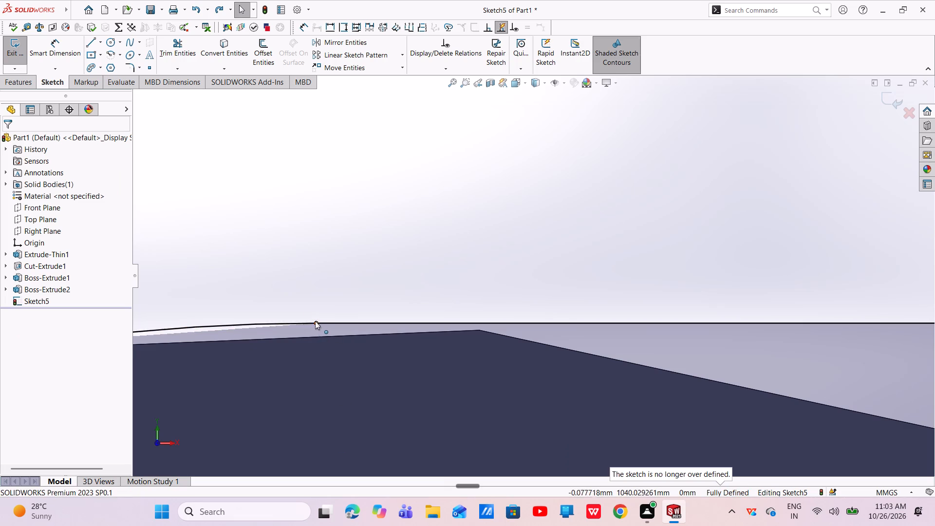
# Delete the coincident relation holding the junction of the top line and arc to the eye's outer edge.
pyautogui.scroll(-5, 316, 321)
pyautogui.press('Escape')
pyautogui.press('Escape')
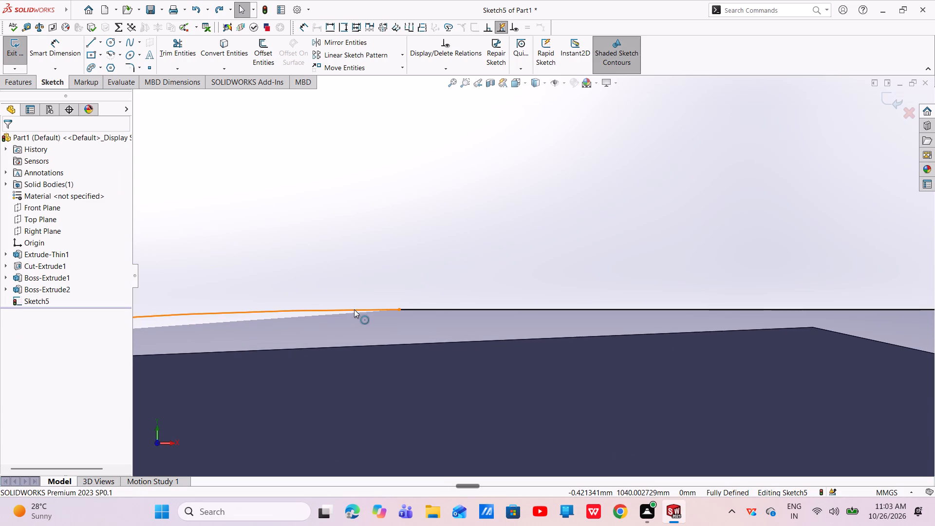
pyautogui.click(354, 309)
pyautogui.click(404, 317)
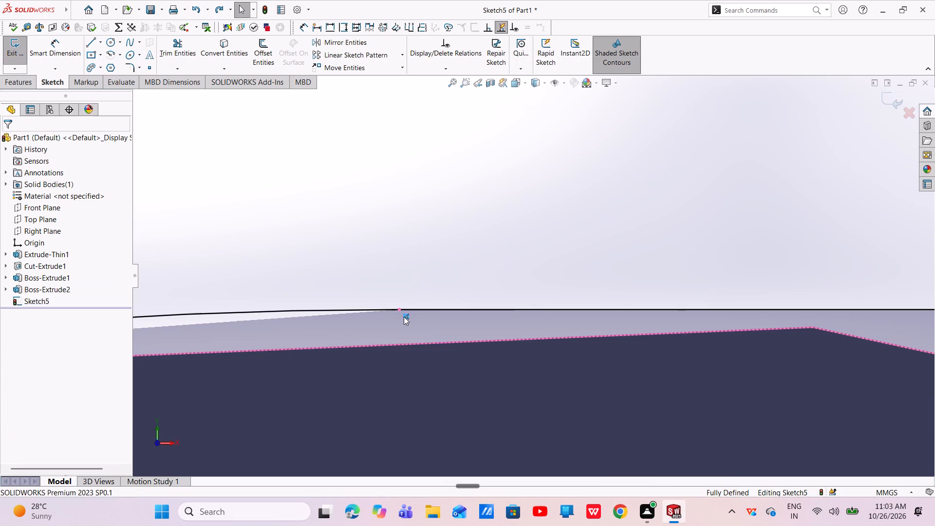
pyautogui.rightClick(404, 317)
pyautogui.click(432, 433)
pyautogui.press('Escape')
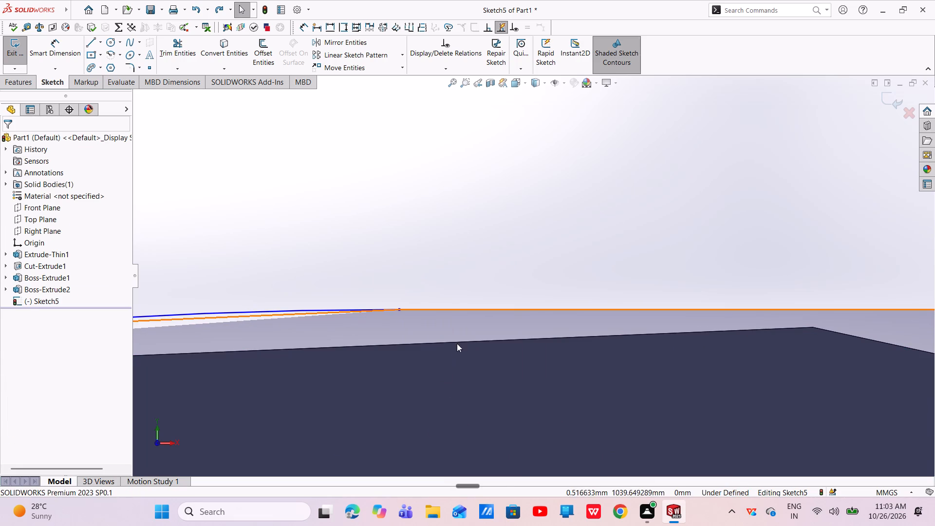
# Add a tangent relation between the top horizontal line and the eye's outer circular edge.
pyautogui.scroll(3, 483, 347)
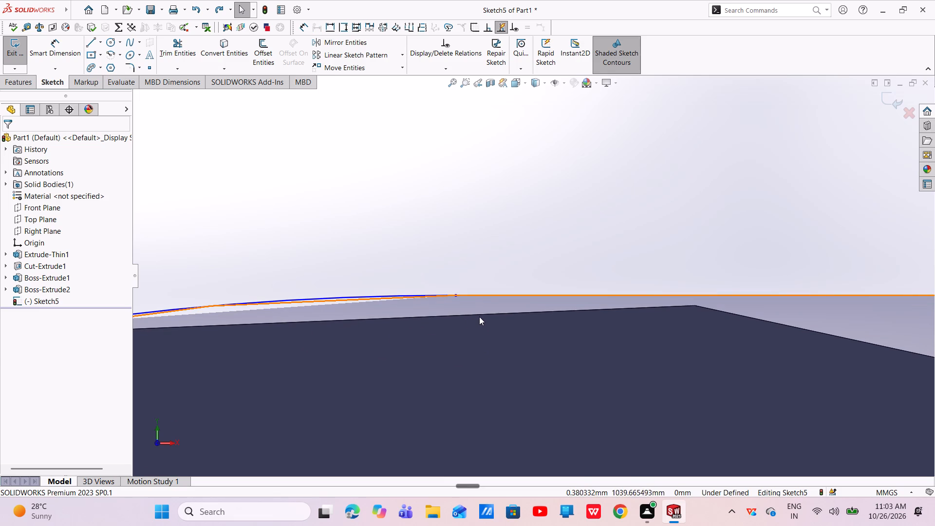
pyautogui.scroll(4, 479, 318)
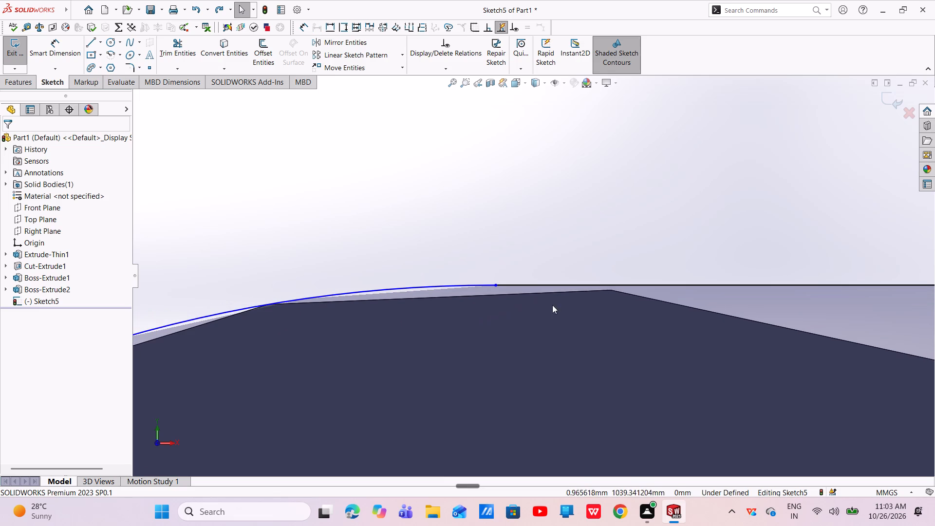
pyautogui.scroll(-5, 601, 285)
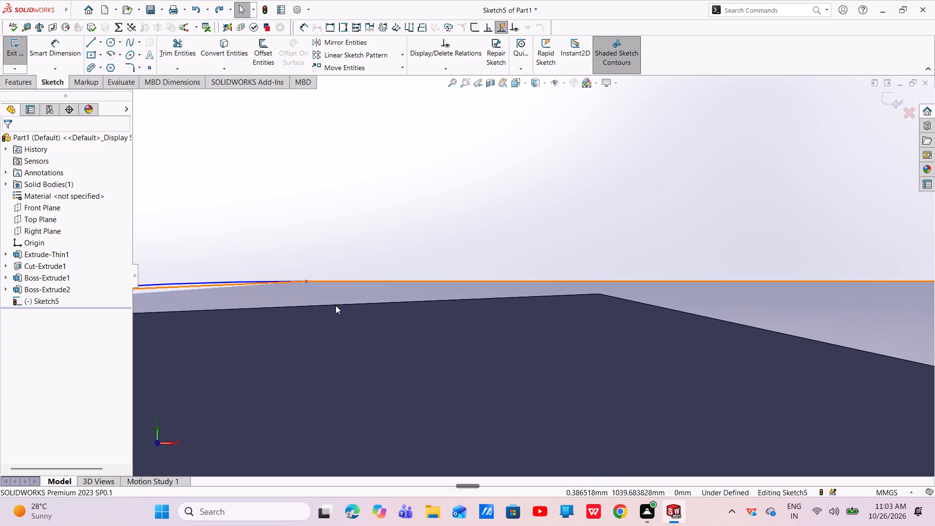
pyautogui.press('Escape')
pyautogui.press('Escape')
pyautogui.scroll(3, 336, 298)
pyautogui.scroll(1, 575, 294)
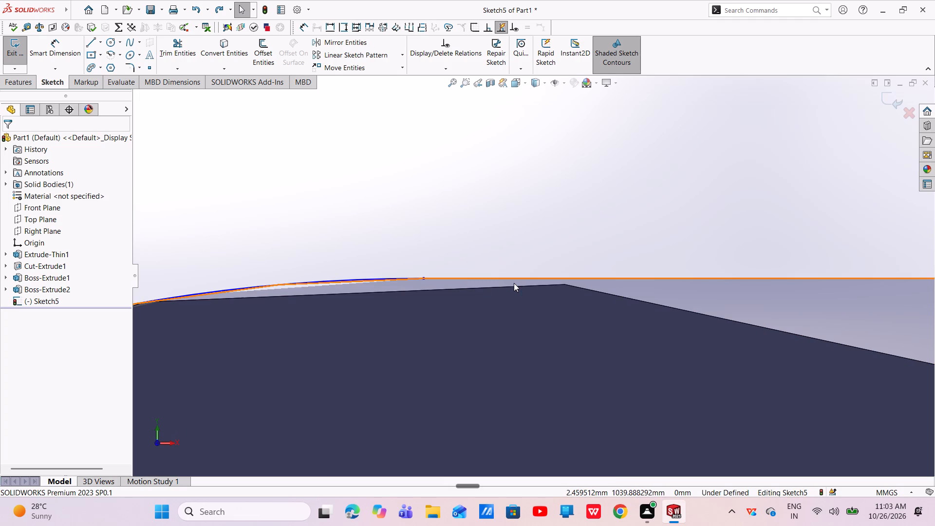
pyautogui.click(514, 282)
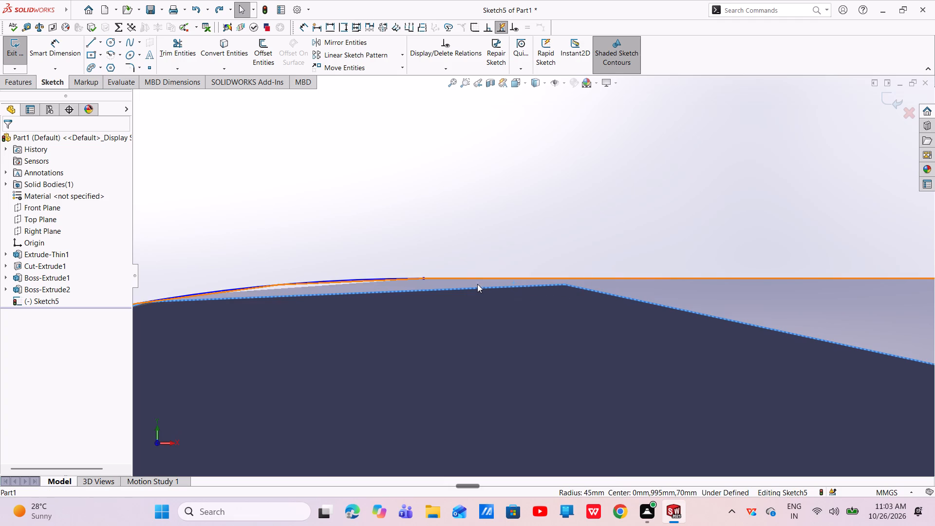
pyautogui.keyDown('ctrl'); pyautogui.click(440, 277); pyautogui.keyUp('ctrl')
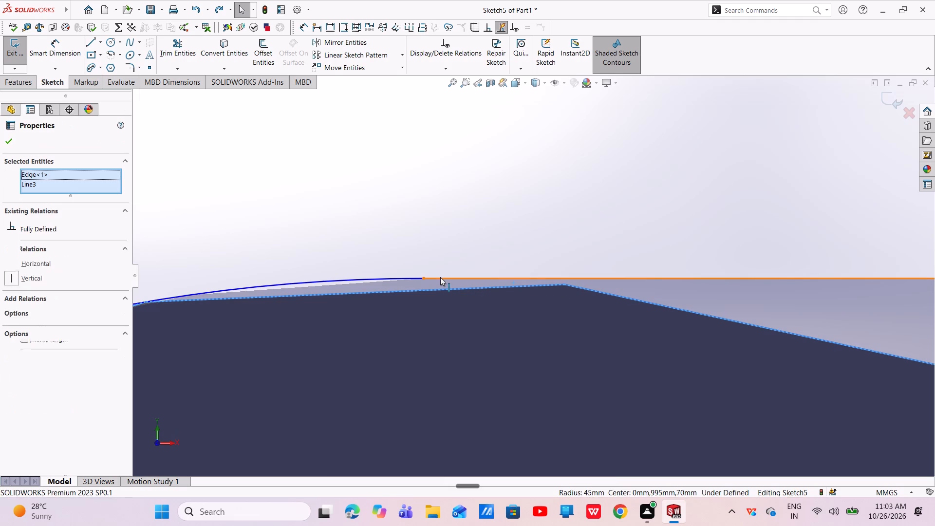
pyautogui.click(465, 238)
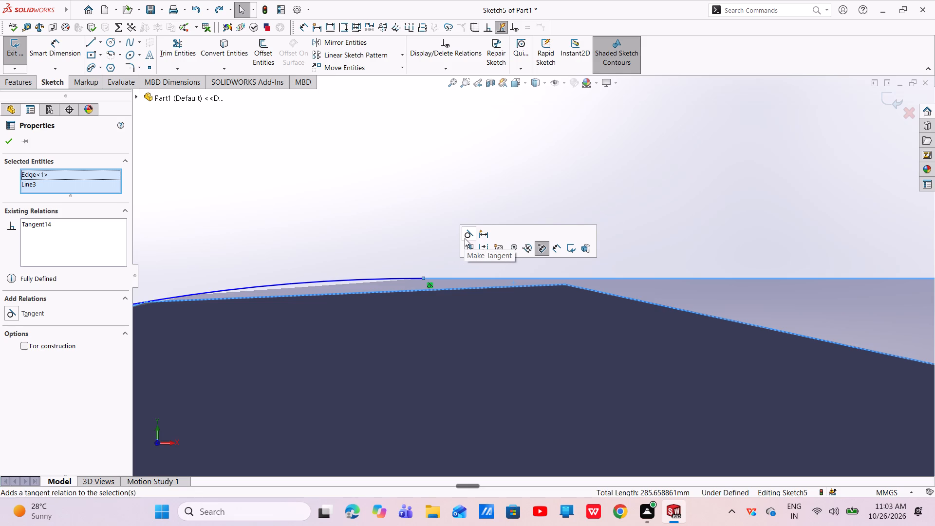
pyautogui.press('Escape')
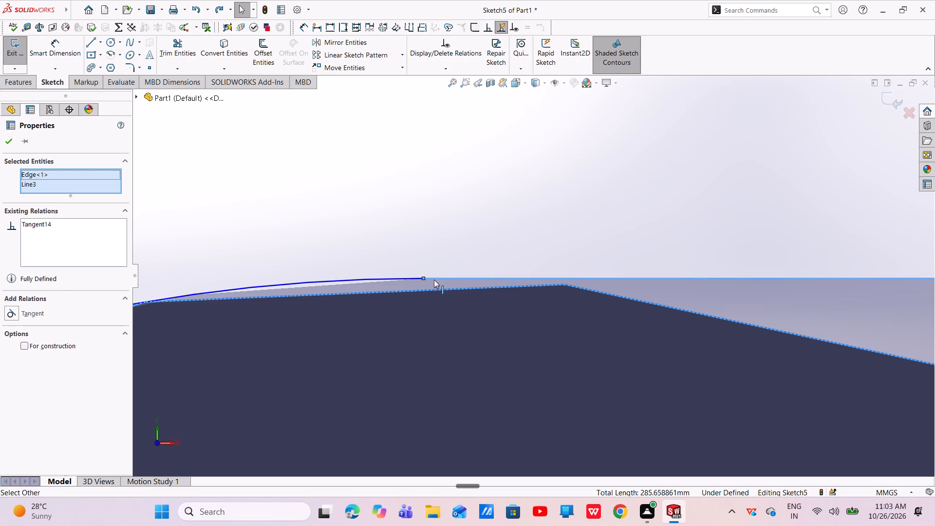
pyautogui.press('Escape')
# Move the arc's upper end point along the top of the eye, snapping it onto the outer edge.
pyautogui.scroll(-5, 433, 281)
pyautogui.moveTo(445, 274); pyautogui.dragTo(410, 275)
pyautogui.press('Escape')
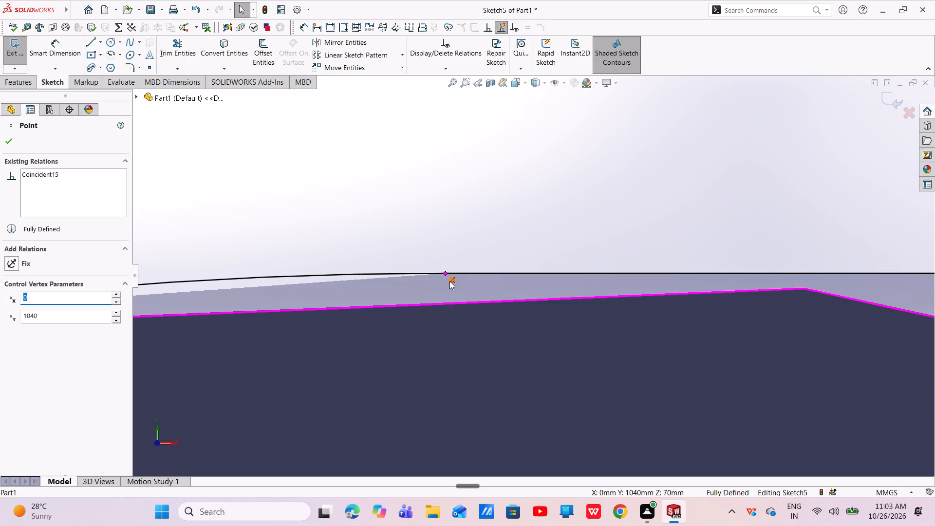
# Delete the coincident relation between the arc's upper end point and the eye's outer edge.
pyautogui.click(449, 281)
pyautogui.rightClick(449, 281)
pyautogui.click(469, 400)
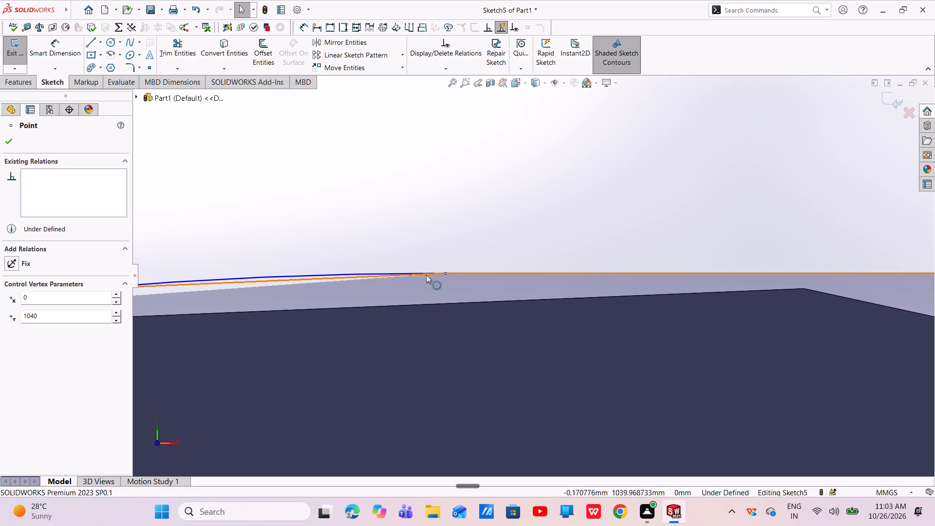
# Delete the 45 mm radius arc joining the vertical line to the top horizontal line.
pyautogui.click(416, 271)
pyautogui.rightClick(416, 271)
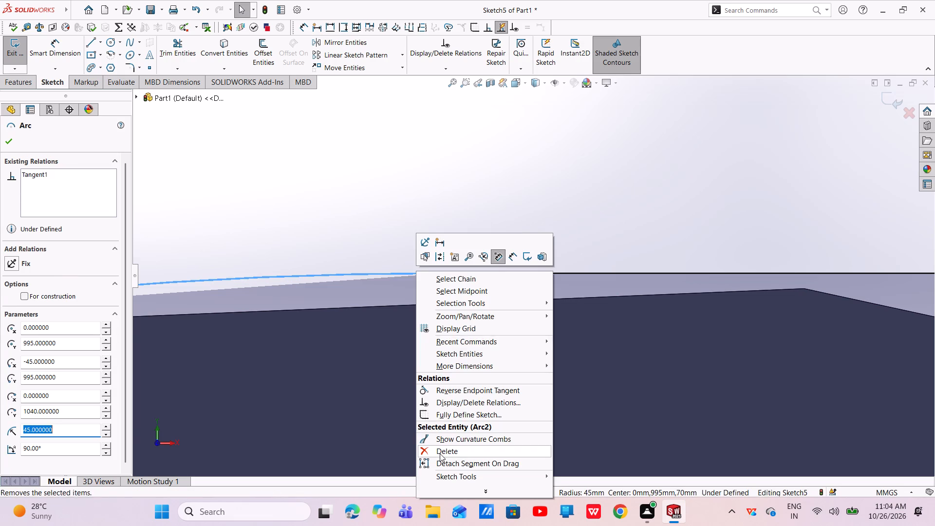
pyautogui.click(440, 453)
pyautogui.press('Escape')
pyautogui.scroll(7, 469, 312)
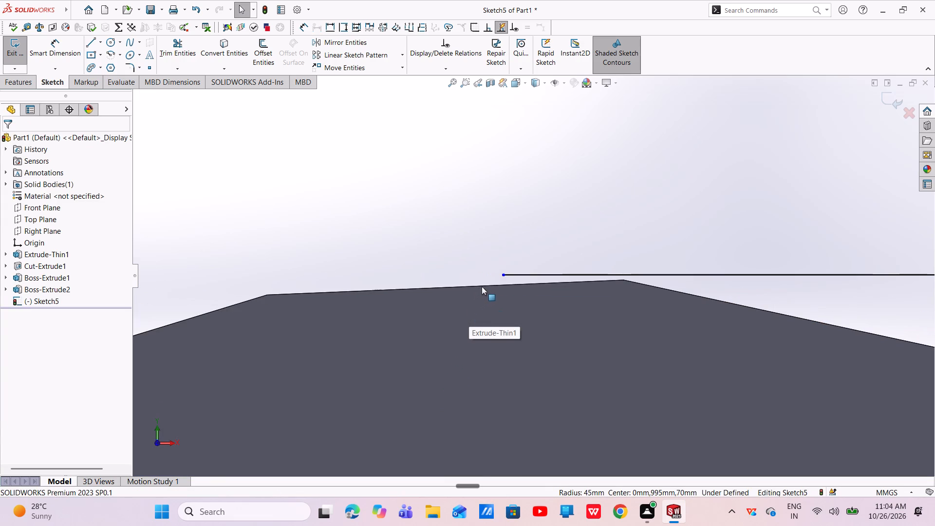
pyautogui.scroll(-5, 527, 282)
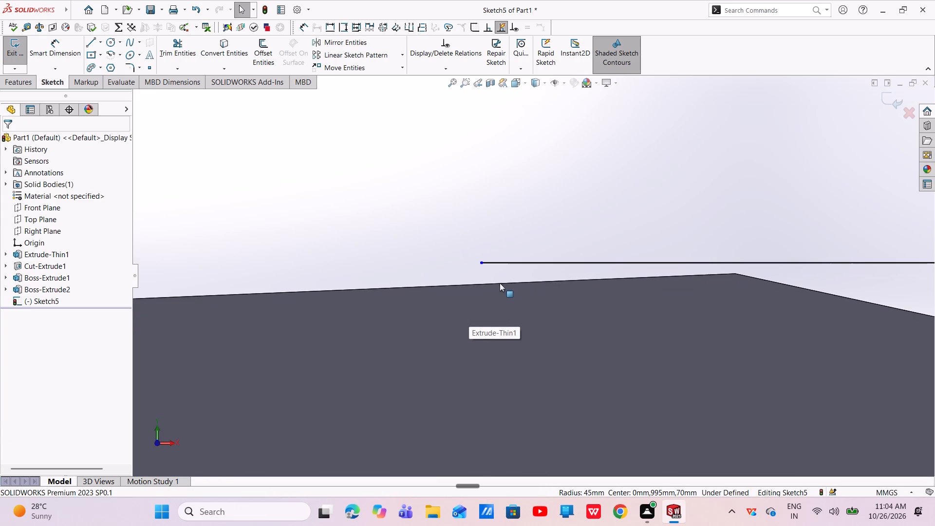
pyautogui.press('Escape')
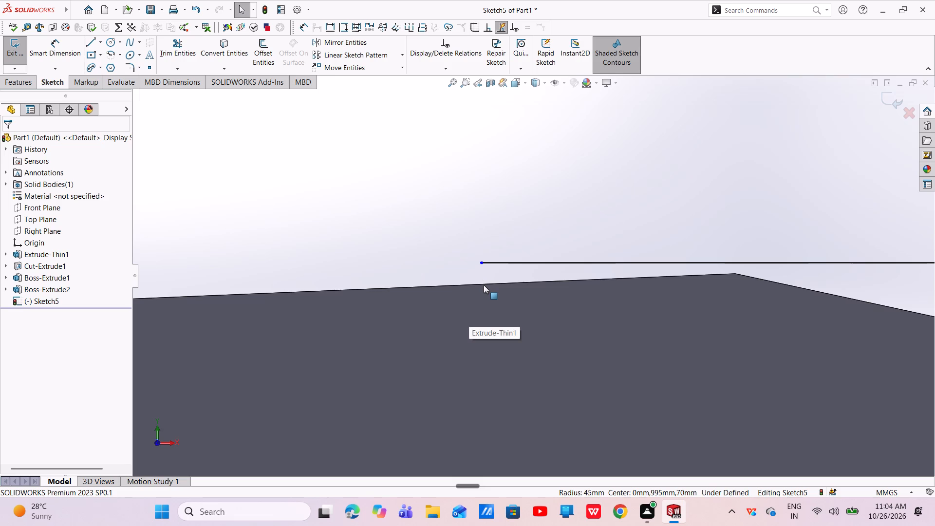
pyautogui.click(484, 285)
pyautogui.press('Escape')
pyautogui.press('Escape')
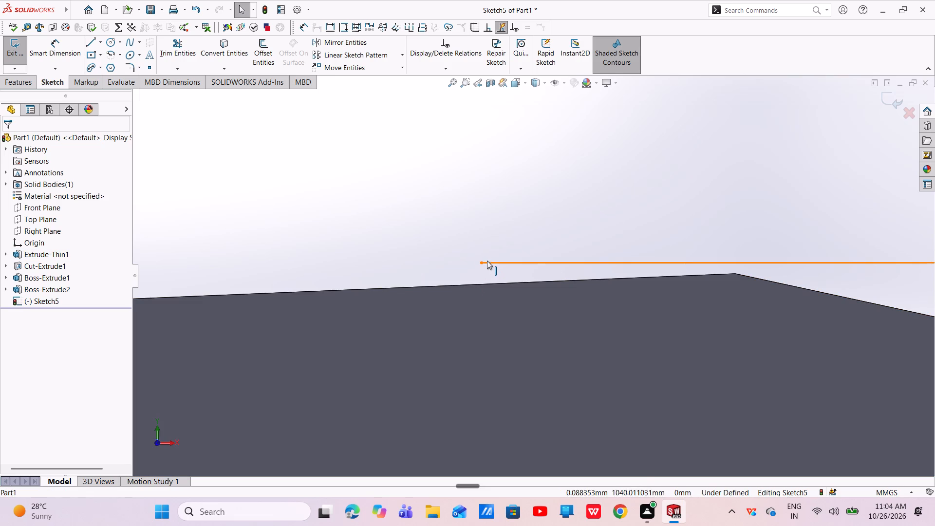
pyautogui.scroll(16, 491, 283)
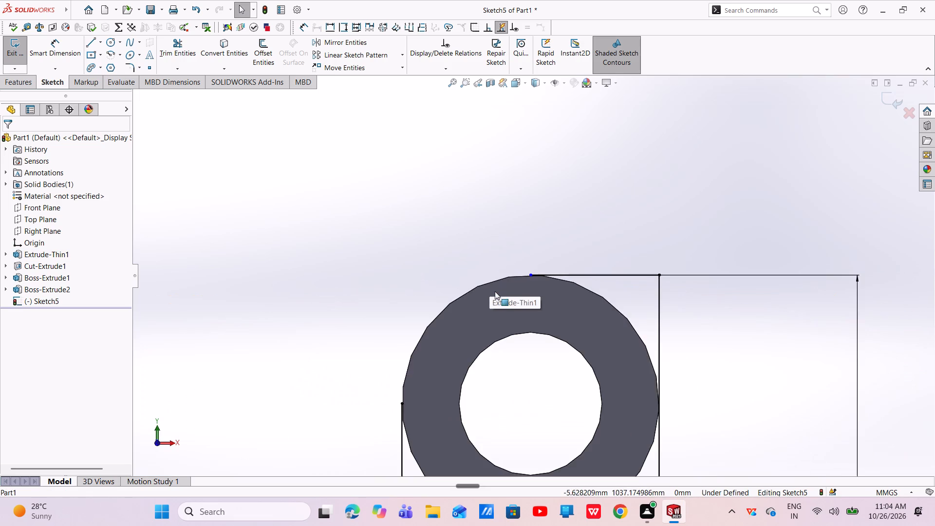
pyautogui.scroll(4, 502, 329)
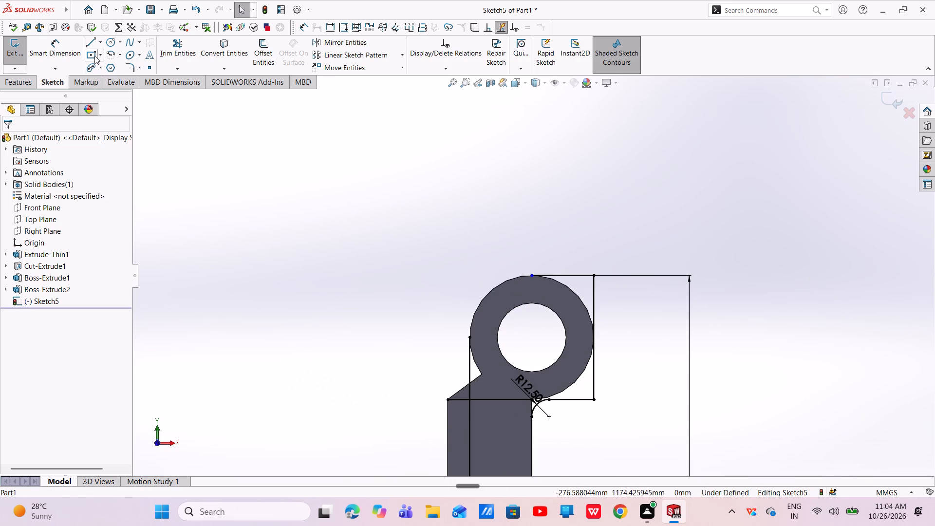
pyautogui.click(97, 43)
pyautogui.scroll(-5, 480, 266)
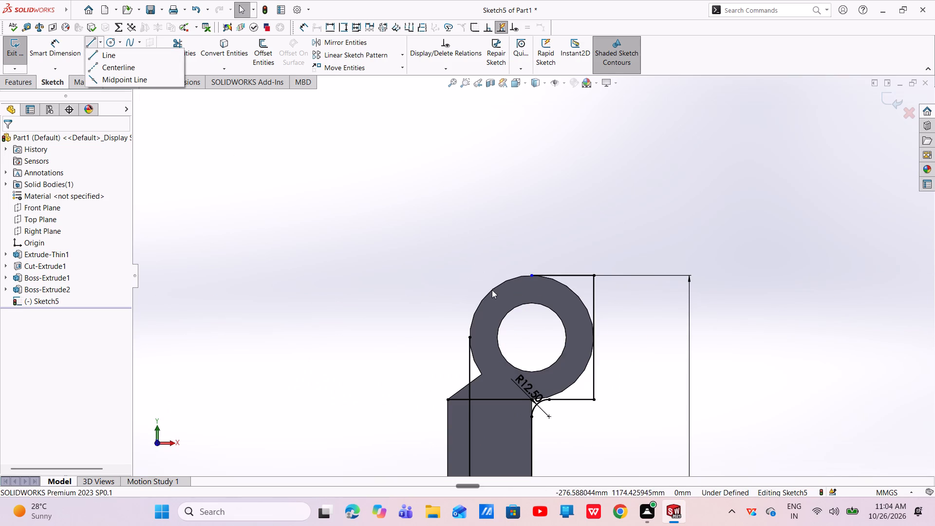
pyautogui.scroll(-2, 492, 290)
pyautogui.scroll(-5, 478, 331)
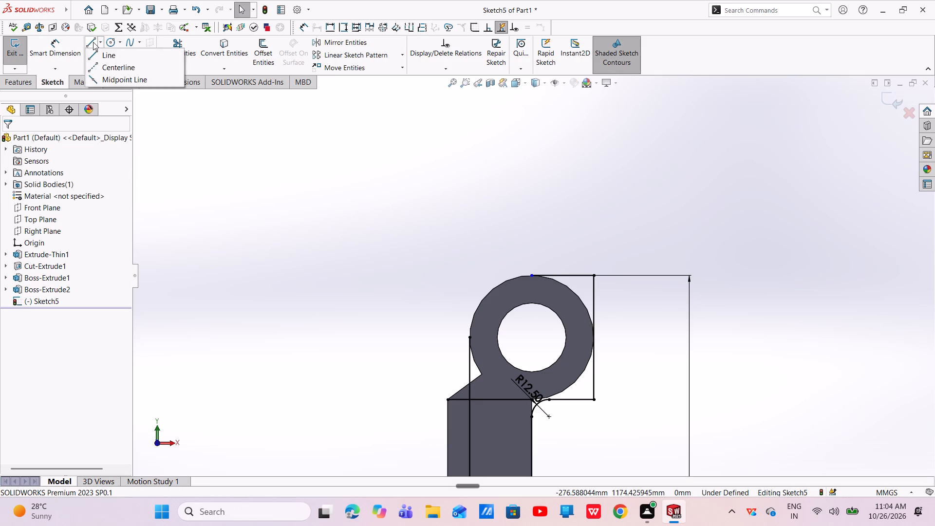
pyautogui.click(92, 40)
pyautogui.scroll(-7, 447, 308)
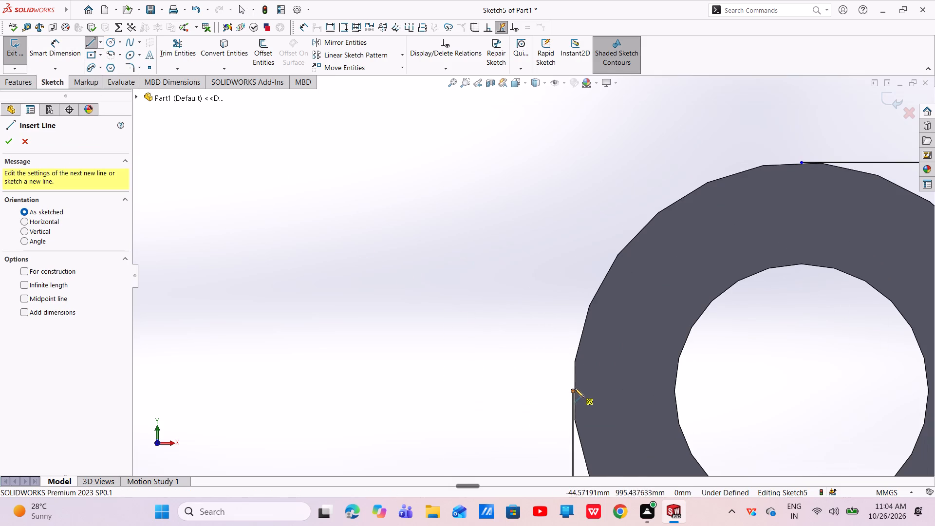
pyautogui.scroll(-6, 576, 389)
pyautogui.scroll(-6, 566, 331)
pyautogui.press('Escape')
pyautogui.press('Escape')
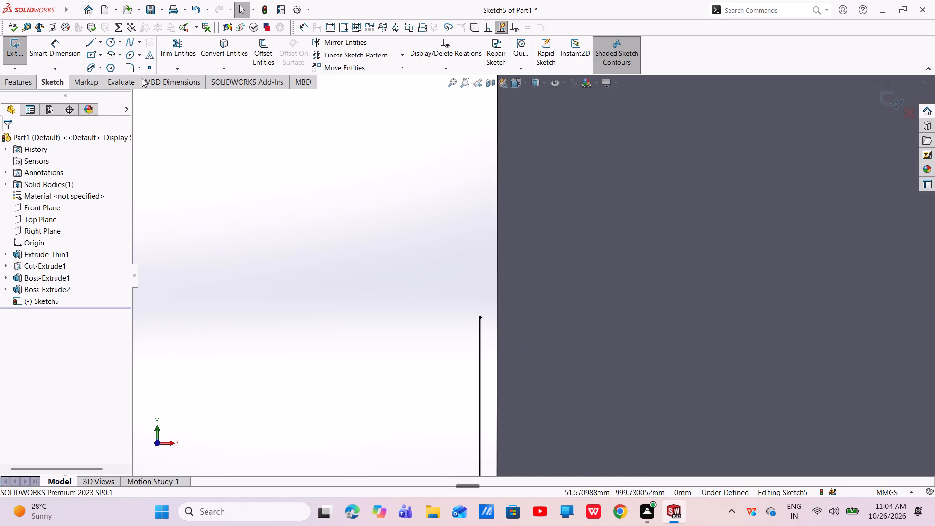
# Sketch a 45 mm radius, 90° tangent arc from the vertical line's upper end to the top horizontal line's open end.
pyautogui.click(93, 41)
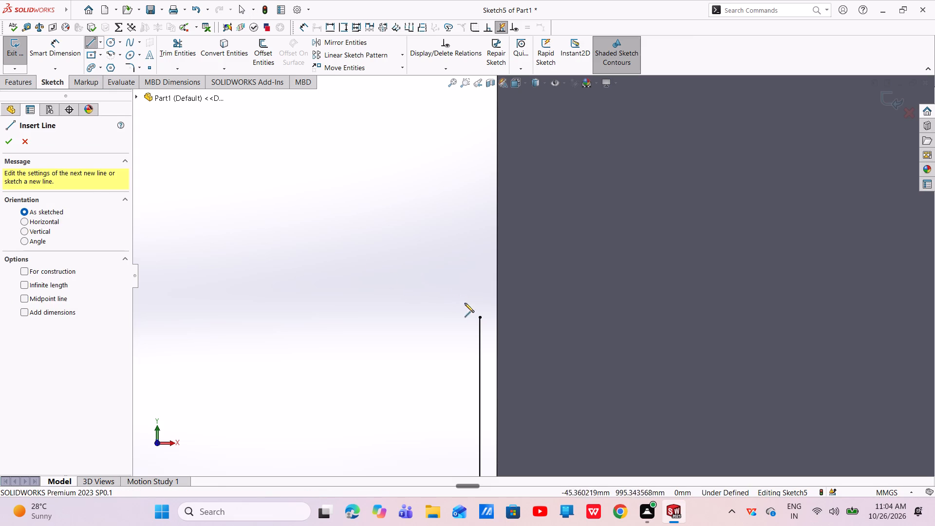
pyautogui.click(479, 316)
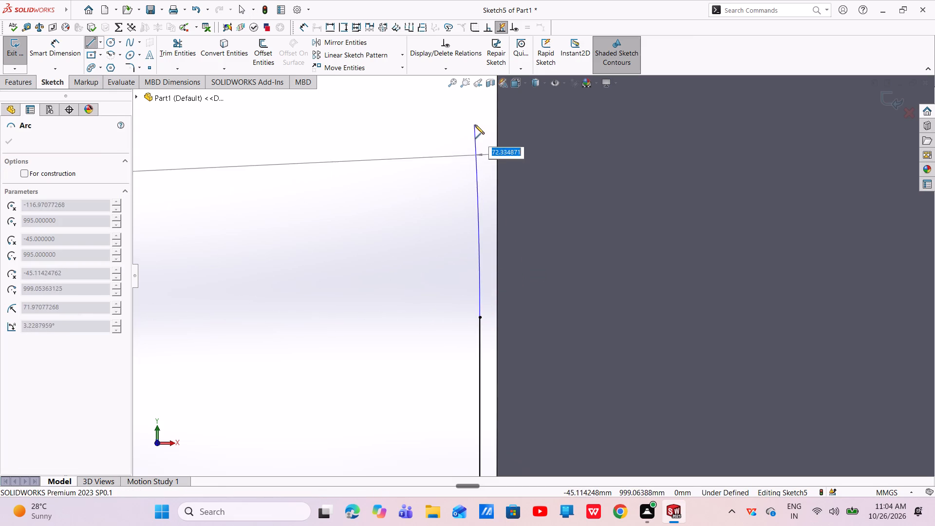
pyautogui.scroll(7, 477, 151)
pyautogui.scroll(2, 526, 140)
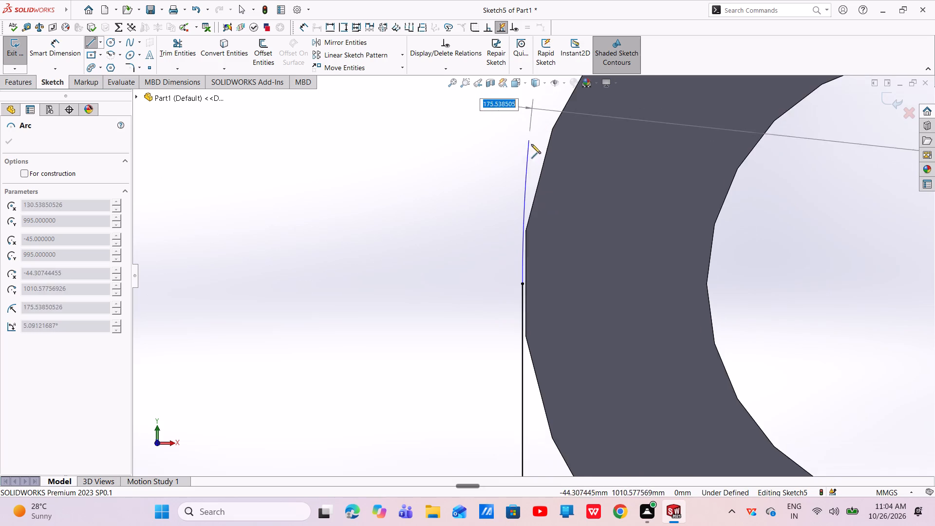
pyautogui.scroll(6, 533, 147)
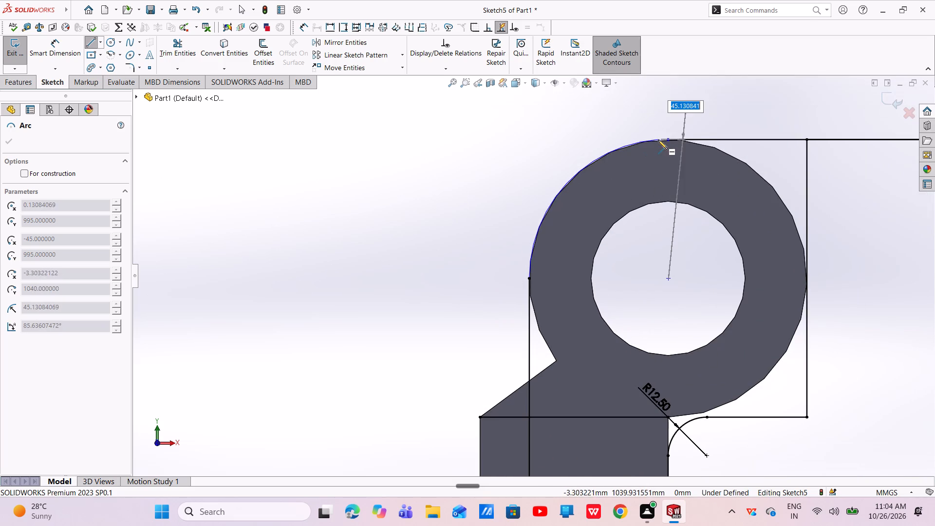
pyautogui.scroll(-6, 673, 139)
pyautogui.scroll(-7, 641, 175)
pyautogui.scroll(-4, 566, 254)
pyautogui.scroll(8, 557, 268)
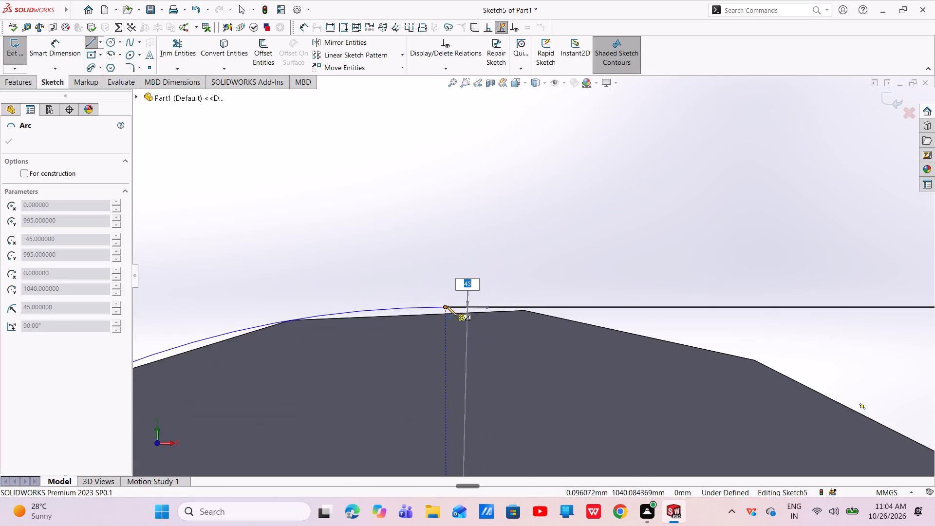
pyautogui.click(446, 306)
pyautogui.rightClick(446, 306)
pyautogui.click(459, 310)
pyautogui.press('Escape')
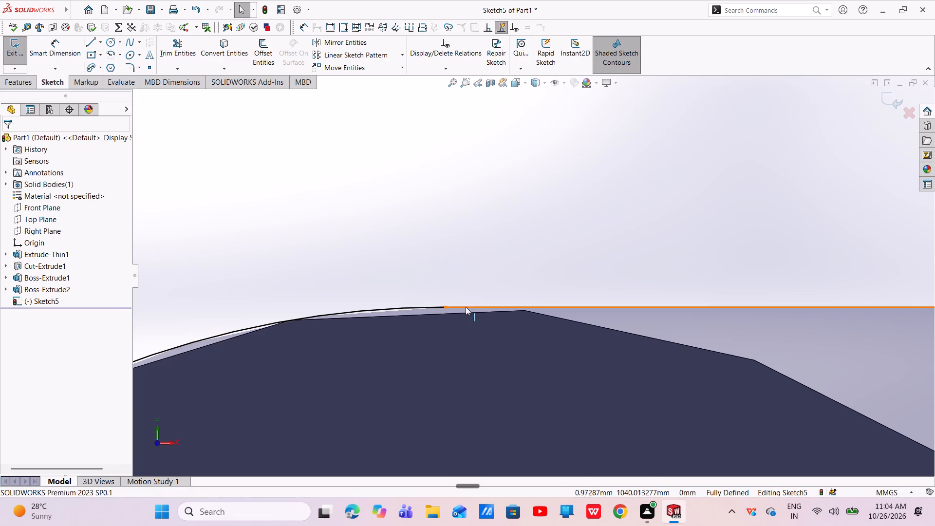
# Apply a tangent relation between the eye's 45 mm arc and the top horizontal line.
pyautogui.click(466, 306)
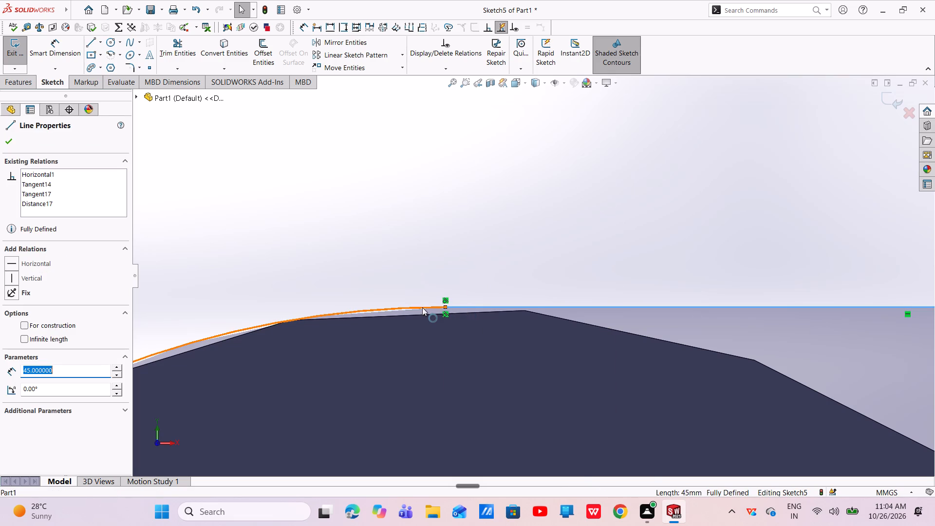
pyautogui.keyDown('ctrl'); pyautogui.click(422, 307); pyautogui.keyUp('ctrl')
pyautogui.click(449, 267)
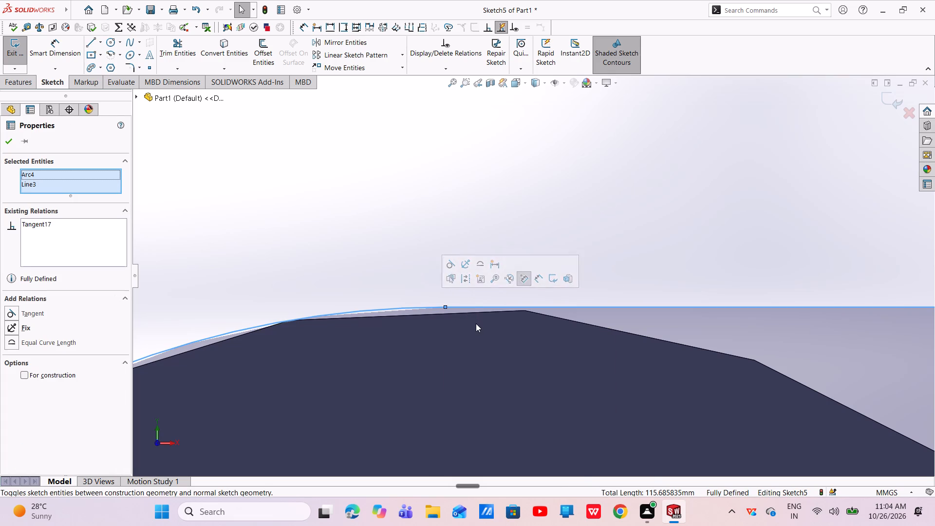
pyautogui.press('Escape')
pyautogui.press('Escape')
pyautogui.scroll(11, 487, 322)
pyautogui.scroll(-3, 628, 289)
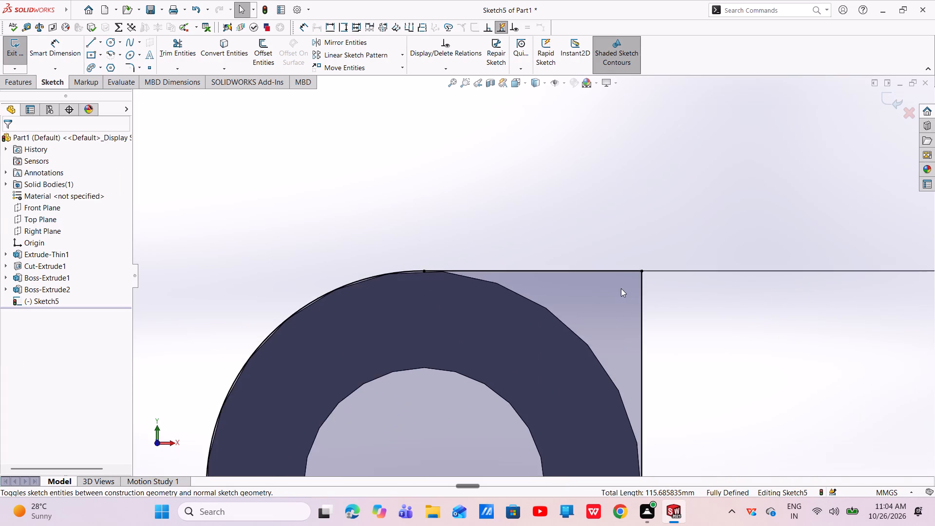
pyautogui.scroll(3, 619, 291)
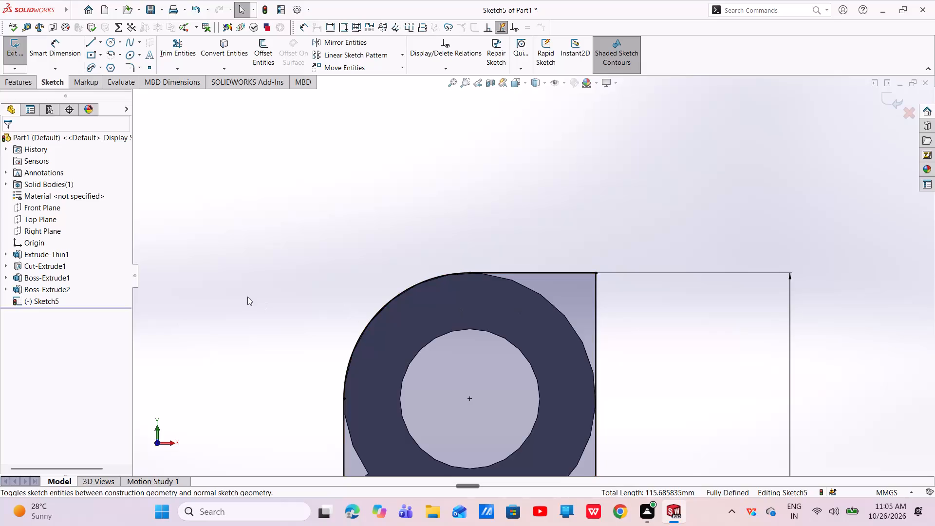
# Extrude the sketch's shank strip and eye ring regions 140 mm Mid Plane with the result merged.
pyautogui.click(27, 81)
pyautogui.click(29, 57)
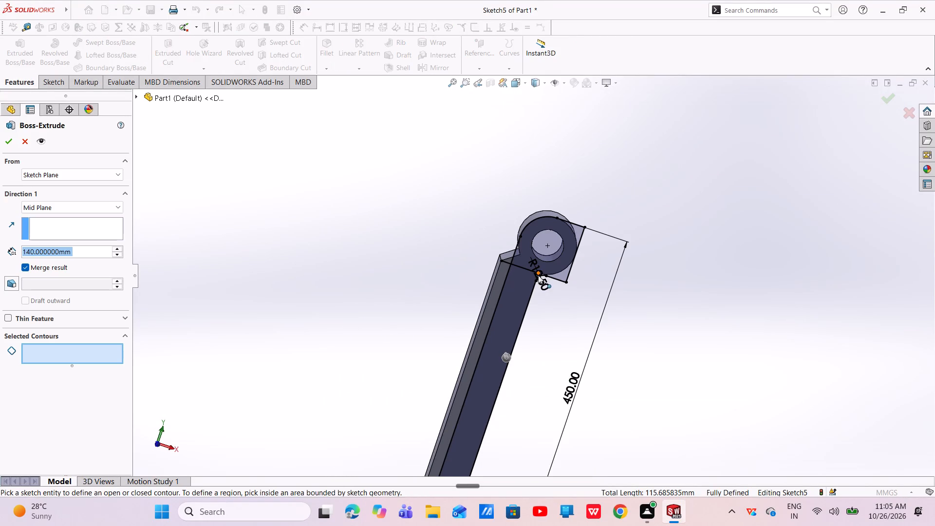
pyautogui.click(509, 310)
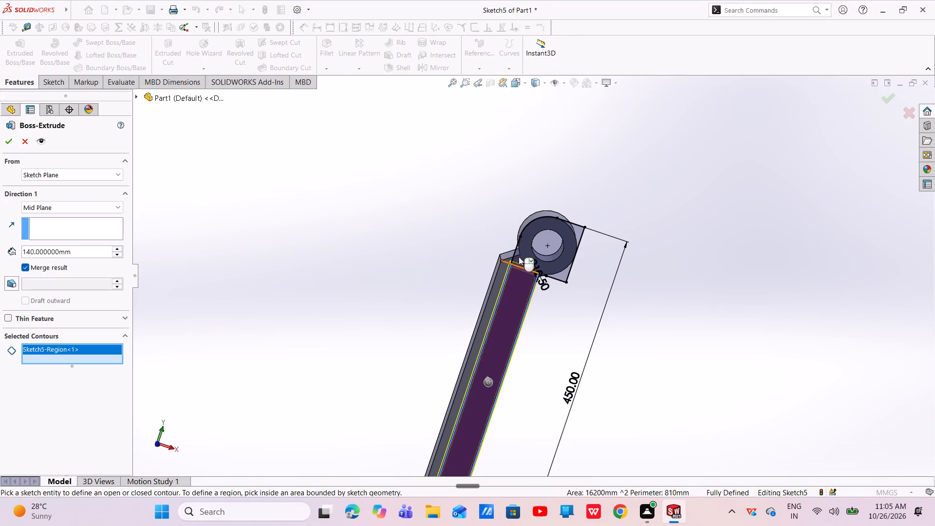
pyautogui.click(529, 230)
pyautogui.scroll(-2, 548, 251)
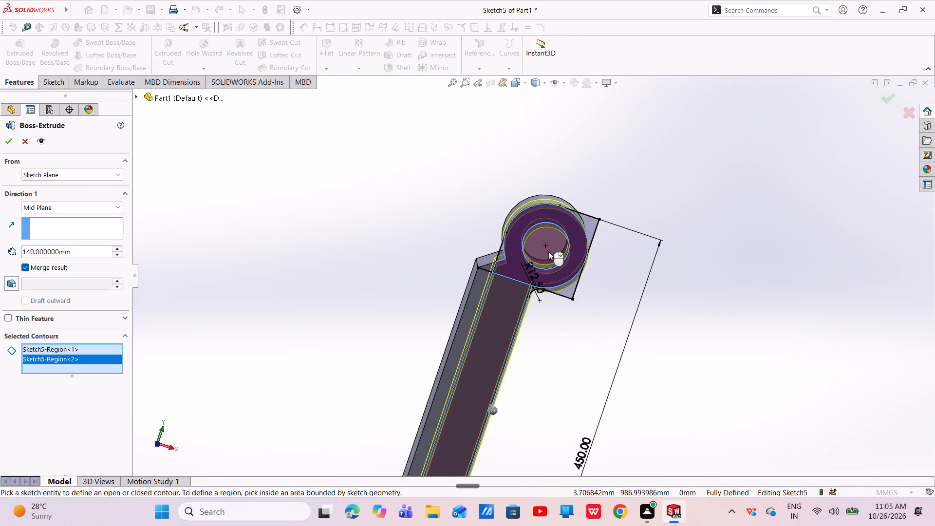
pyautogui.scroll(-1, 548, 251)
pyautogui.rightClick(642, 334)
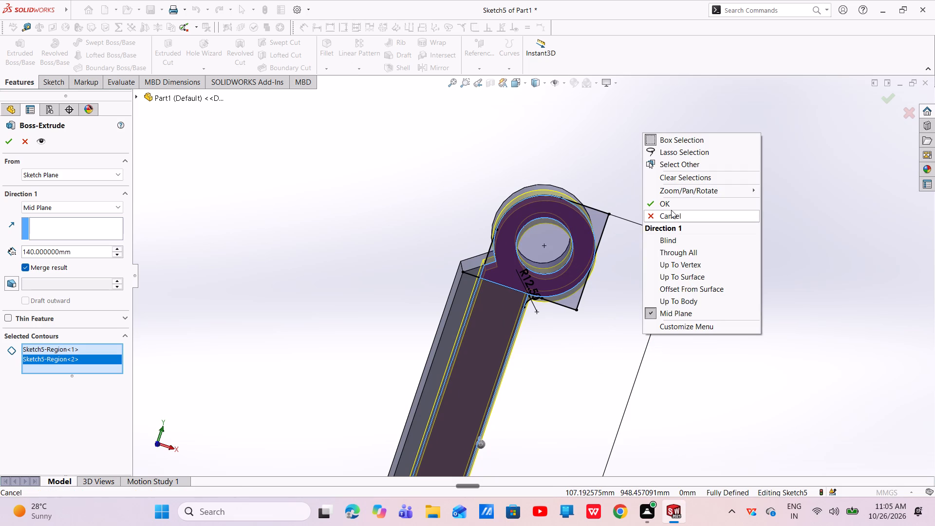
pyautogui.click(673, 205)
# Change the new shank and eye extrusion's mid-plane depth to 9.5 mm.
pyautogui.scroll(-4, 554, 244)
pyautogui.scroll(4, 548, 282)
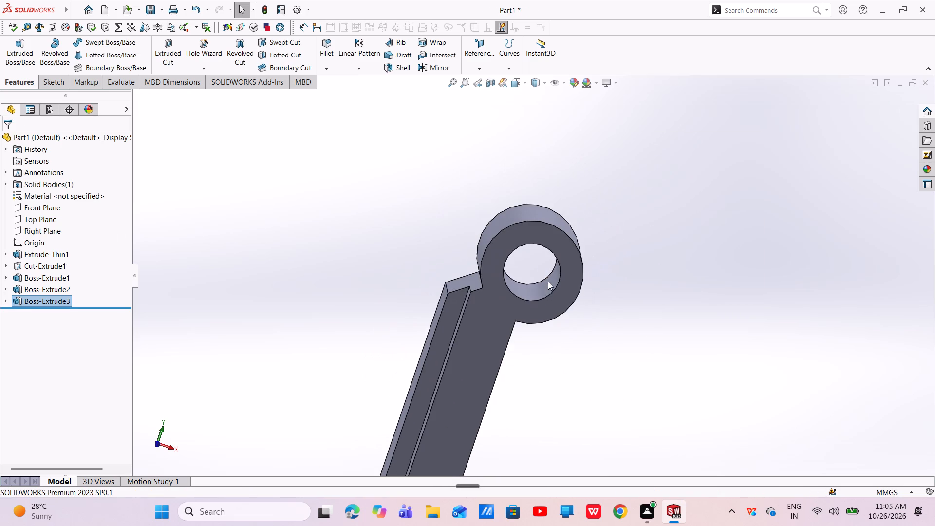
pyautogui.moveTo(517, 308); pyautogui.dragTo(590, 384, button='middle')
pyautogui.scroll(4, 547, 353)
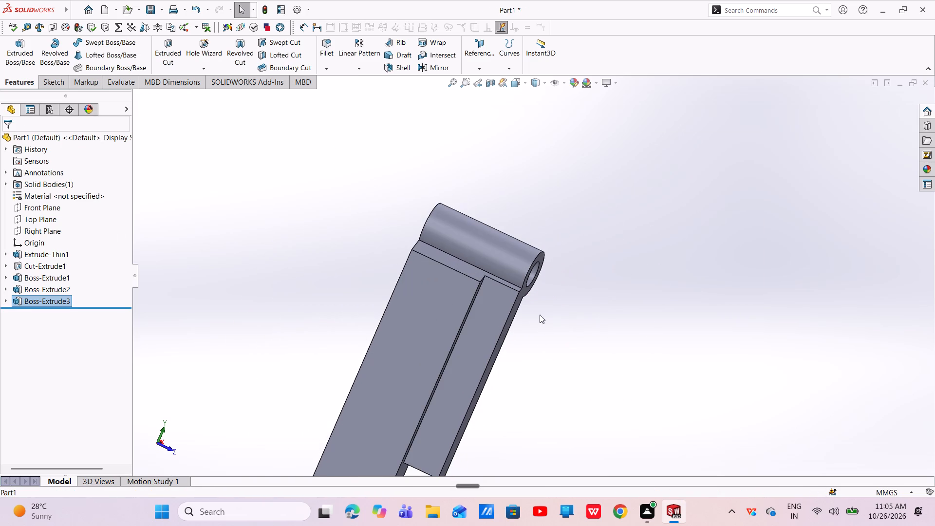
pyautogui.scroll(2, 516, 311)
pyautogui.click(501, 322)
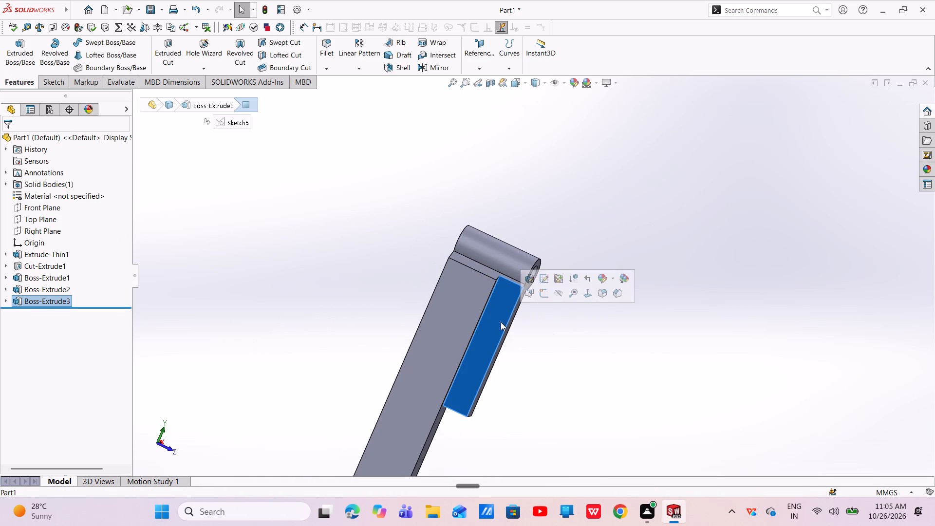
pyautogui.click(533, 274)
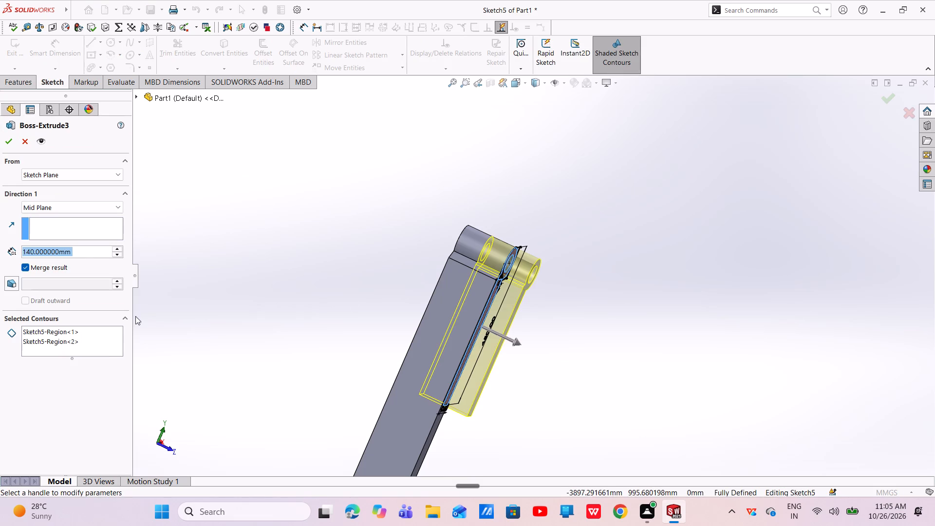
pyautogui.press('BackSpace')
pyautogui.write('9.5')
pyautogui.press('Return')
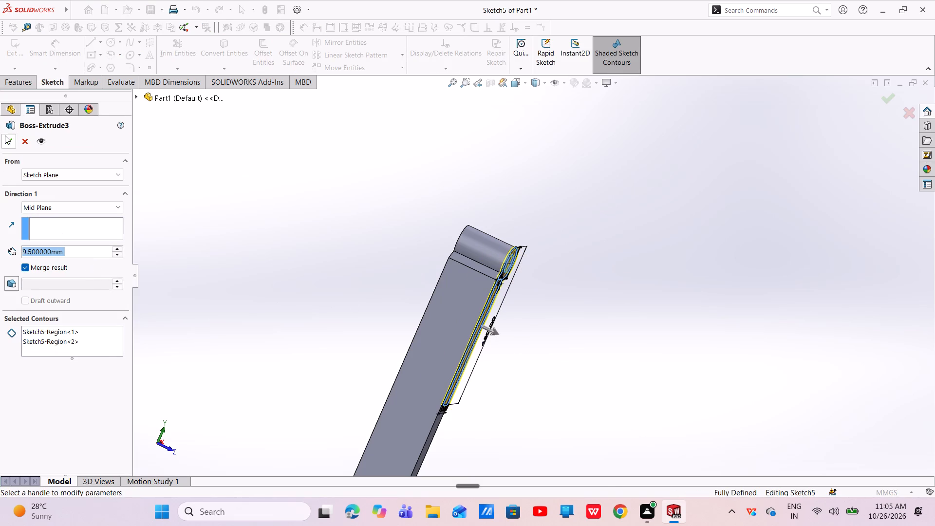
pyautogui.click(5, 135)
# Examine from several angles how the thin extrusion meets the eye barrel and the shank's side edge.
pyautogui.scroll(-4, 526, 265)
pyautogui.scroll(-2, 463, 282)
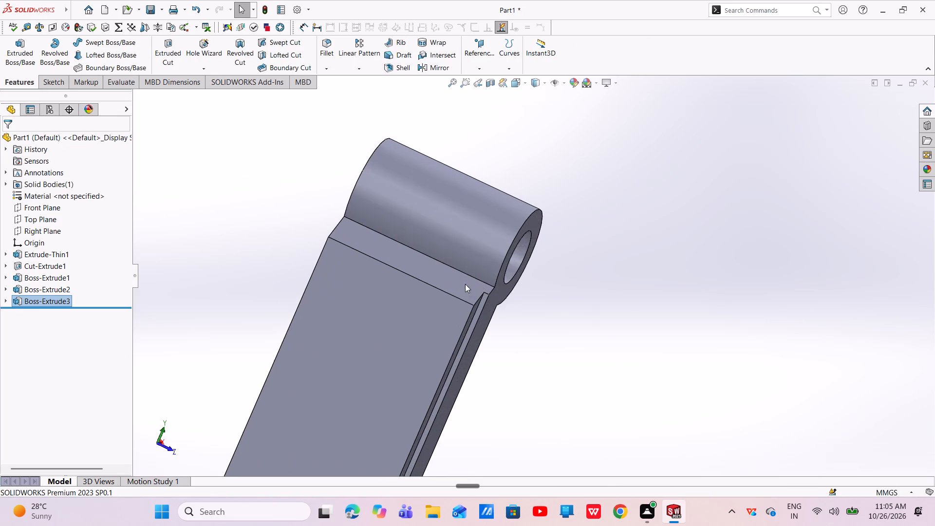
pyautogui.scroll(-3, 465, 284)
pyautogui.scroll(3, 525, 334)
pyautogui.moveTo(522, 287); pyautogui.dragTo(423, 248, button='middle')
pyautogui.scroll(2, 635, 307)
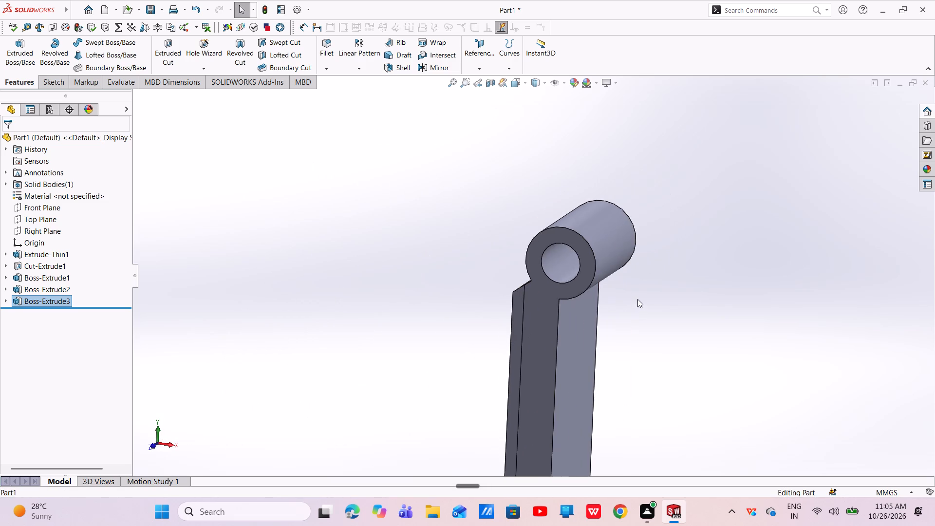
pyautogui.scroll(1, 637, 299)
pyautogui.moveTo(583, 282); pyautogui.dragTo(577, 344, button='middle')
pyautogui.scroll(-2, 583, 282)
pyautogui.moveTo(579, 344); pyautogui.dragTo(595, 314, button='middle')
pyautogui.scroll(2, 595, 314)
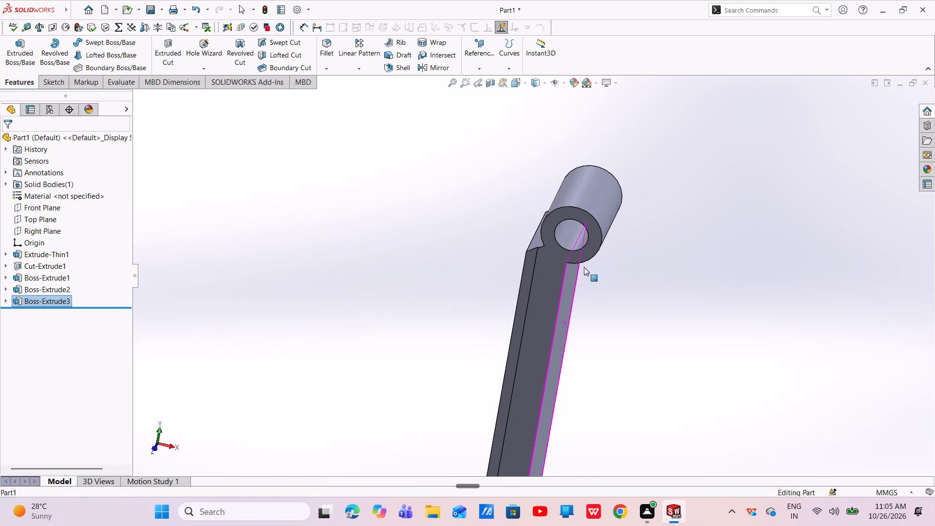
pyautogui.scroll(-5, 580, 266)
pyautogui.moveTo(572, 265); pyautogui.dragTo(659, 298, button='middle')
pyautogui.scroll(1, 659, 299)
pyautogui.scroll(-4, 619, 278)
pyautogui.scroll(5, 619, 281)
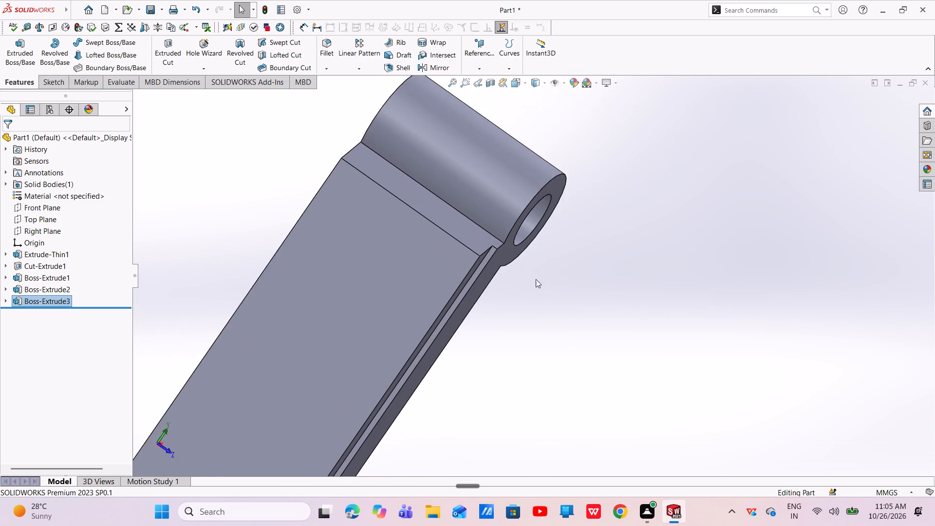
pyautogui.scroll(2, 534, 264)
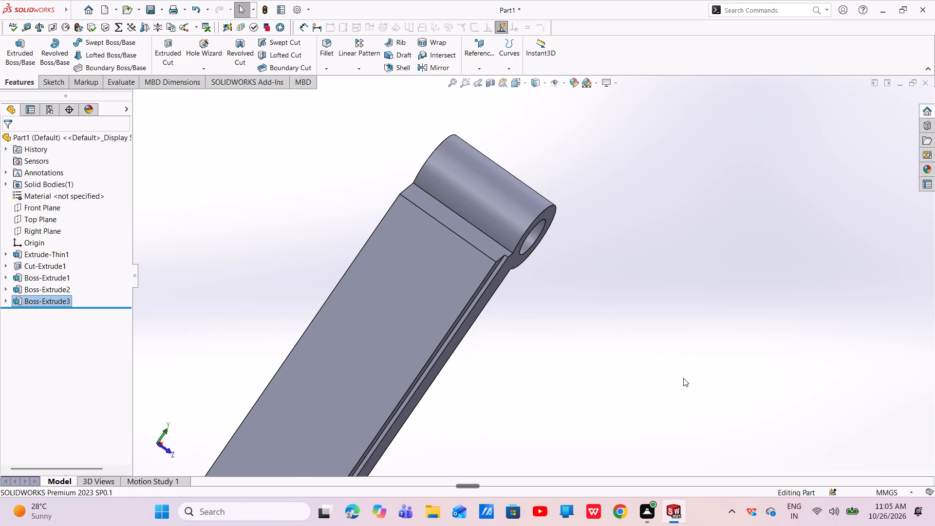
pyautogui.scroll(1, 607, 355)
pyautogui.moveTo(600, 347); pyautogui.dragTo(531, 301, button='middle')
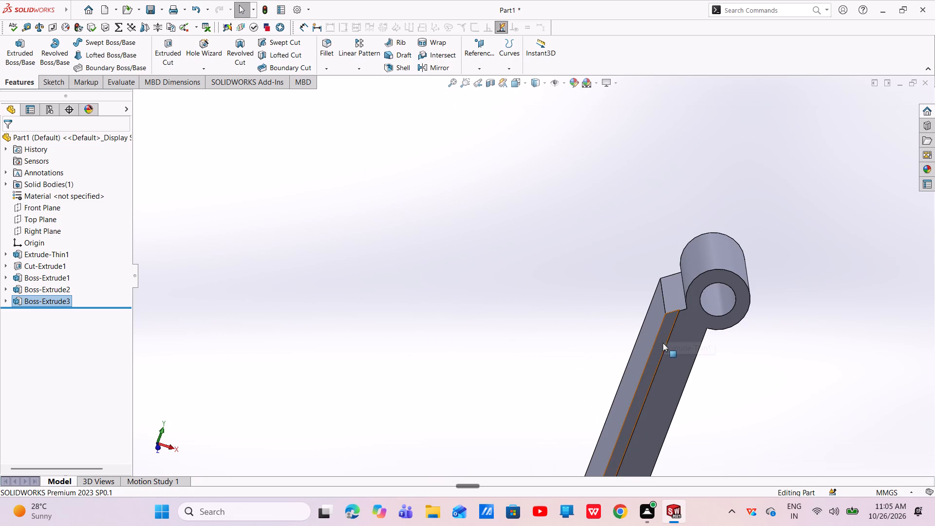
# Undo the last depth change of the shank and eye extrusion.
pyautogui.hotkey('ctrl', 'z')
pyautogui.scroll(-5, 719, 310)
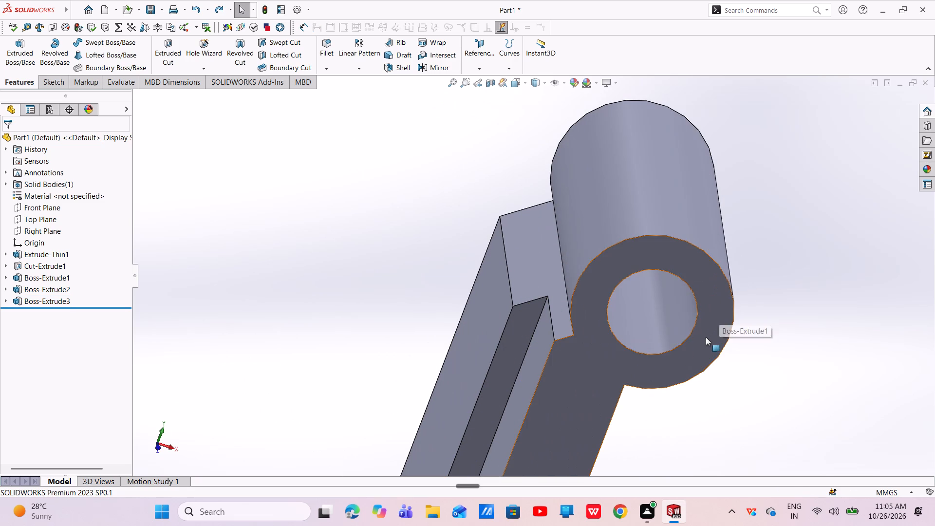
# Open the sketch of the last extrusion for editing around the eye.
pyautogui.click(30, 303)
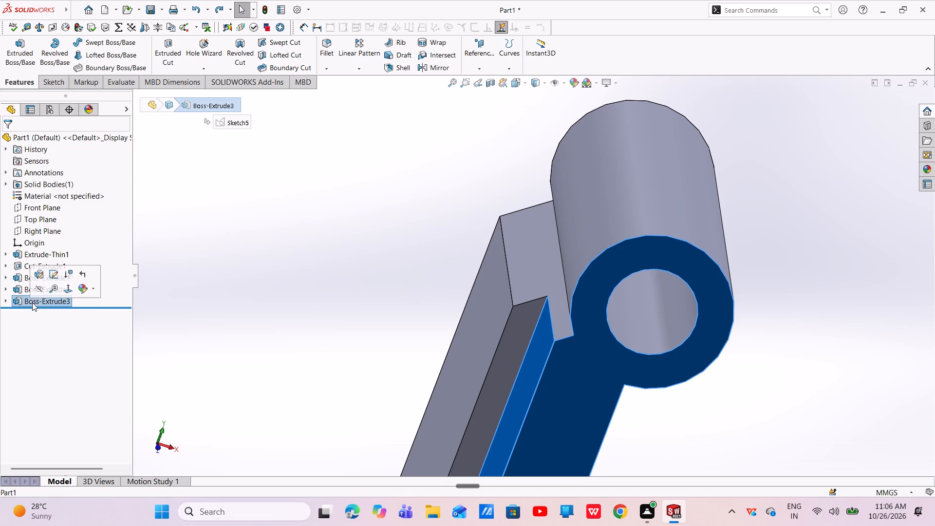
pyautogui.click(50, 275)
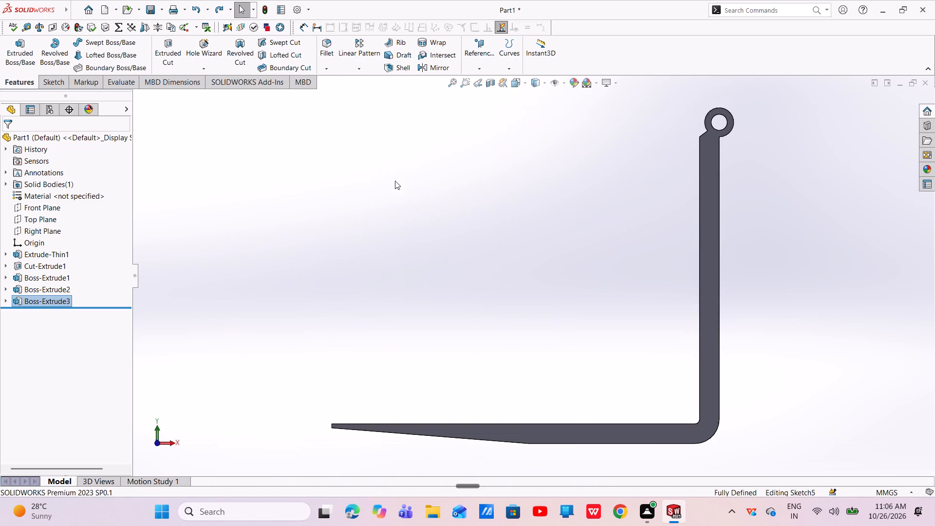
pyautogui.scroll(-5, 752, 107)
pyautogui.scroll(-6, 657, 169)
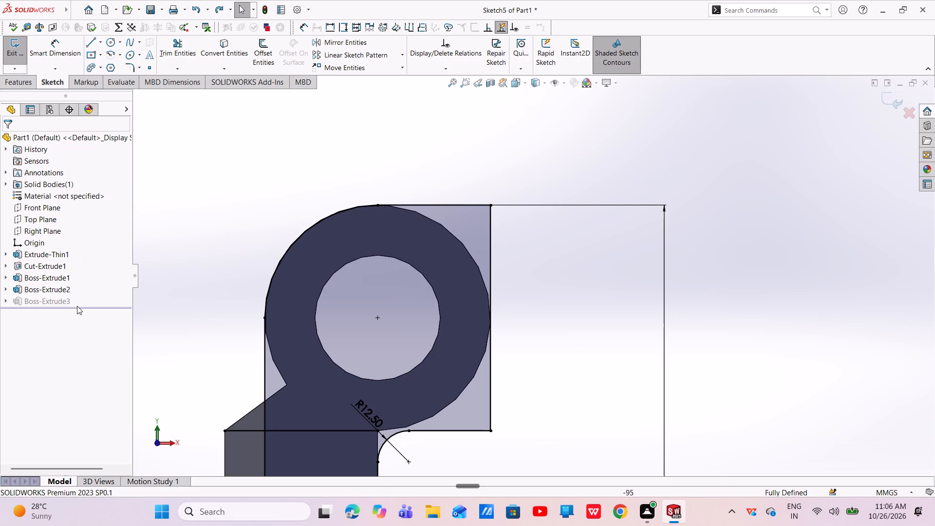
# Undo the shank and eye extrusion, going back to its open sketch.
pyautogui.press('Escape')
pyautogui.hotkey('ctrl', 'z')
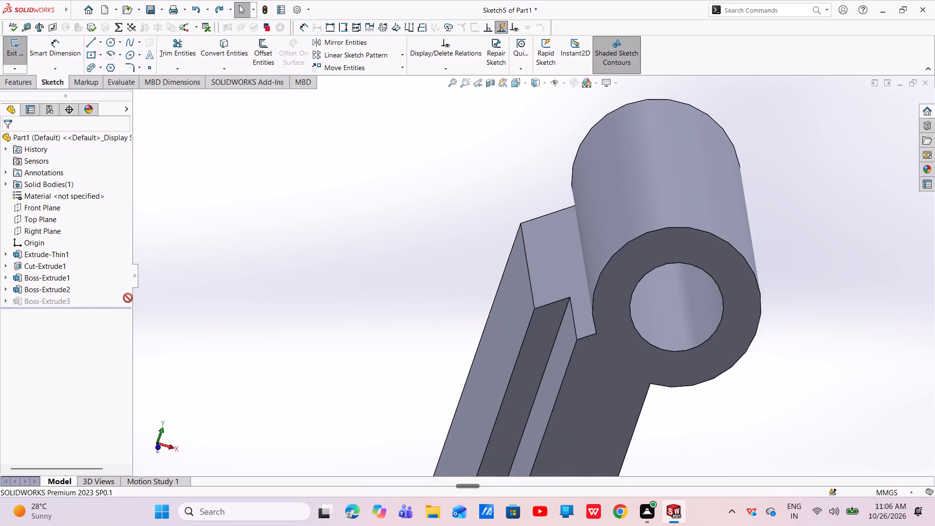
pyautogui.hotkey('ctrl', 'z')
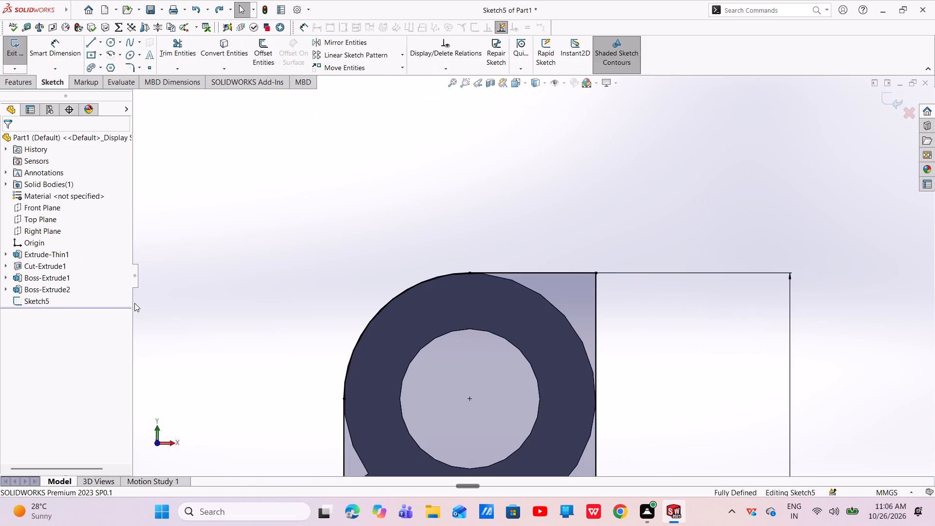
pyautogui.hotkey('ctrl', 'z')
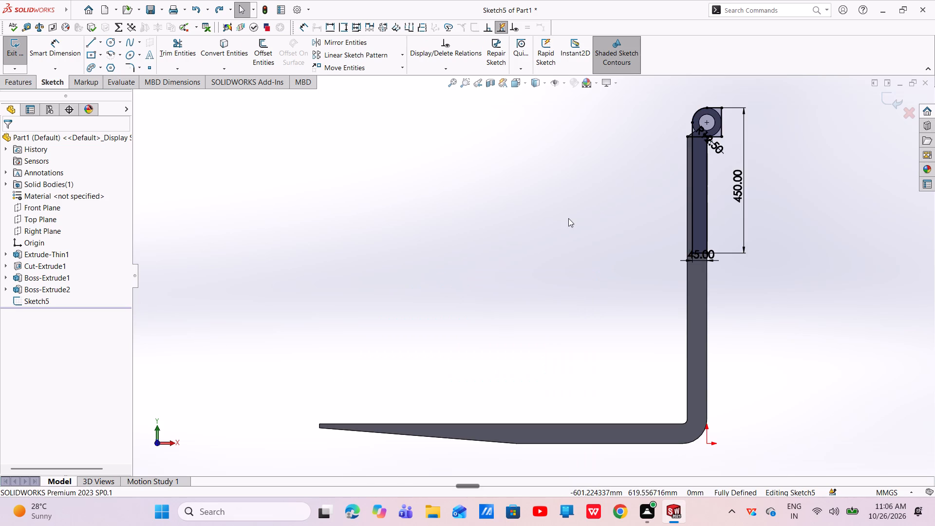
# Start a boss extrusion using four sketch regions: both outer corners beside the eye, the eye ring and the shank strip.
pyautogui.scroll(-7, 757, 113)
pyautogui.scroll(-6, 541, 188)
pyautogui.scroll(3, 413, 268)
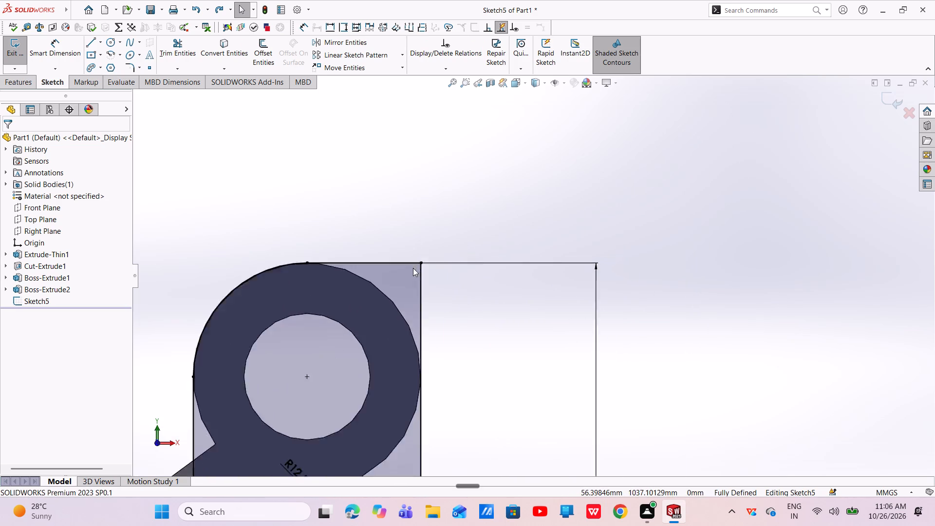
pyautogui.scroll(1, 413, 268)
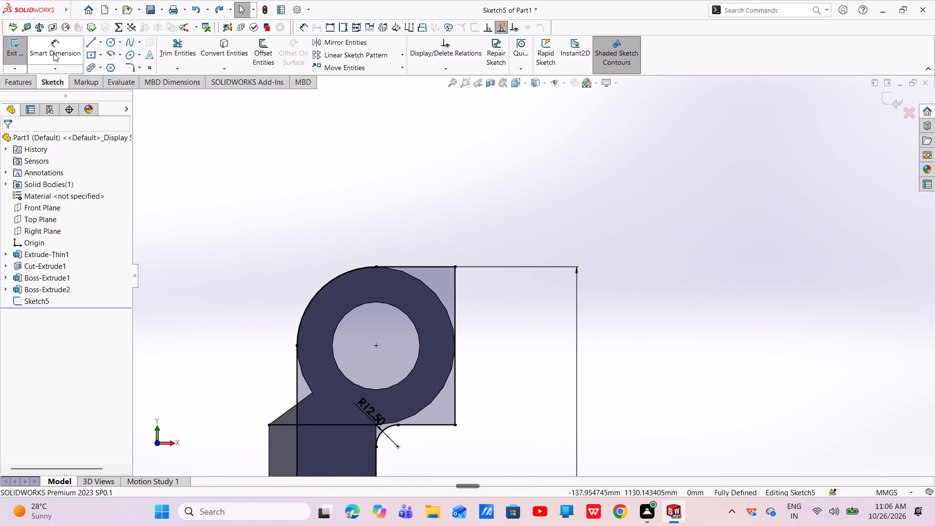
pyautogui.click(27, 80)
pyautogui.click(35, 61)
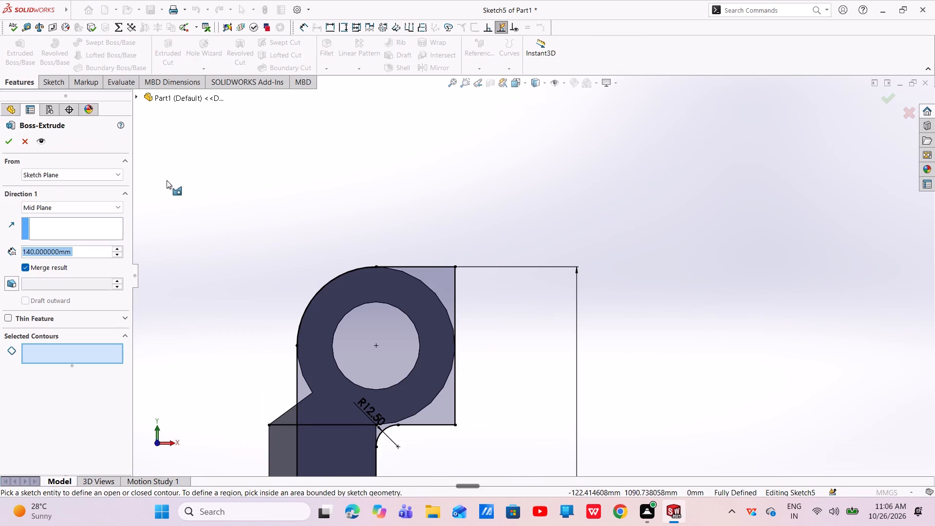
pyautogui.click(38, 347)
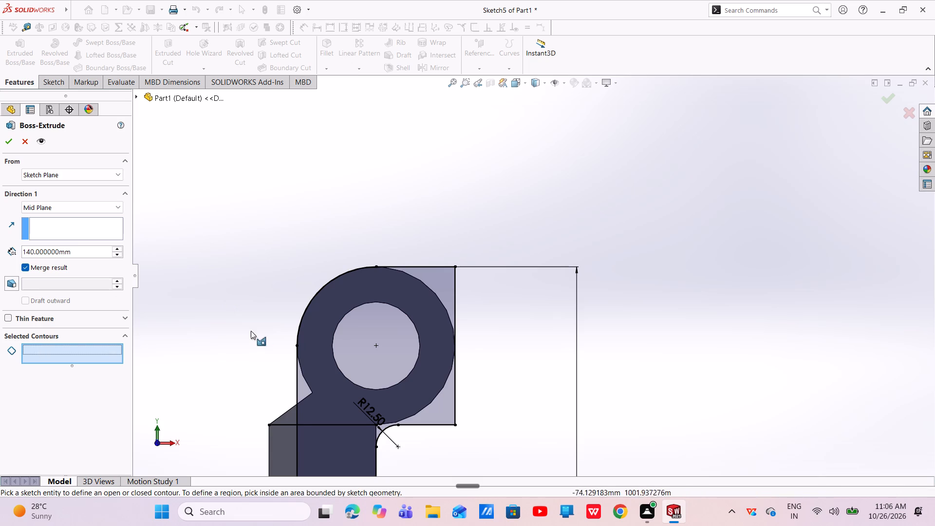
pyautogui.click(448, 286)
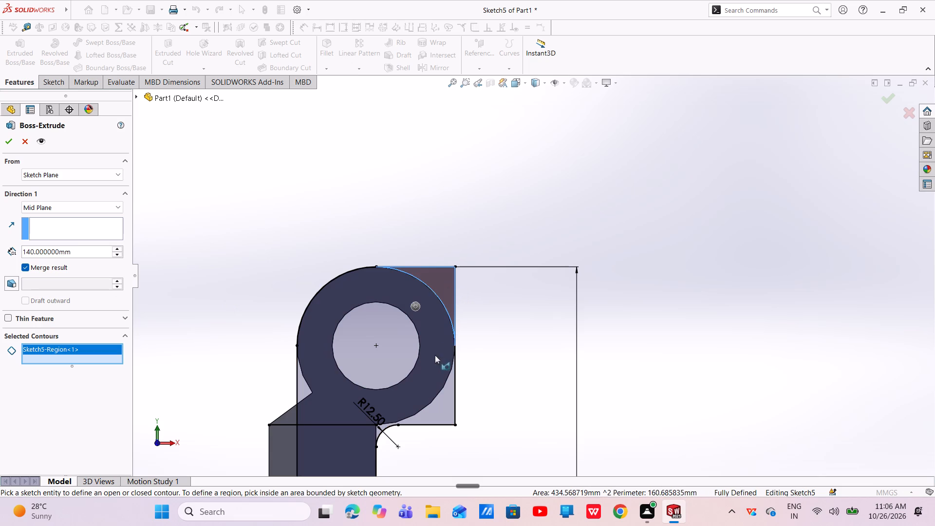
pyautogui.click(443, 397)
pyautogui.click(435, 369)
pyautogui.scroll(3, 387, 398)
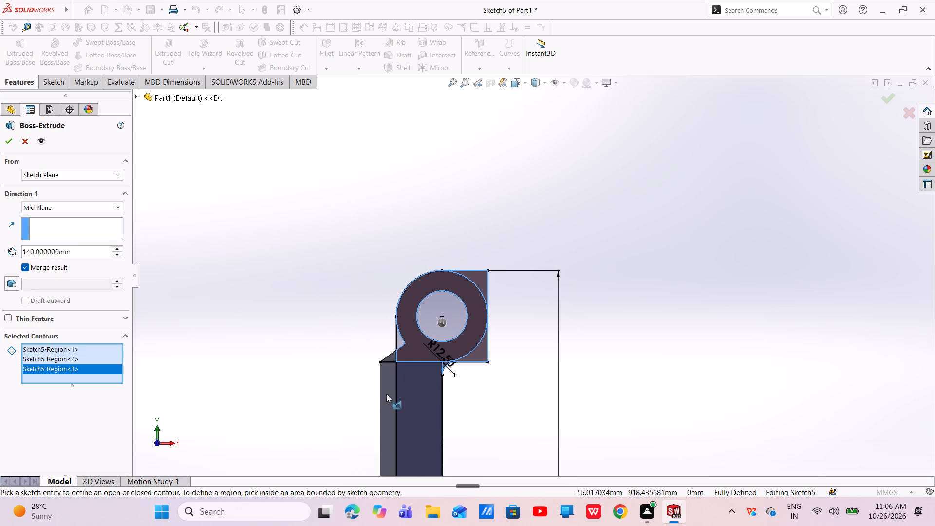
pyautogui.click(408, 418)
pyautogui.scroll(4, 410, 361)
pyautogui.moveTo(451, 362); pyautogui.dragTo(411, 346, button='middle')
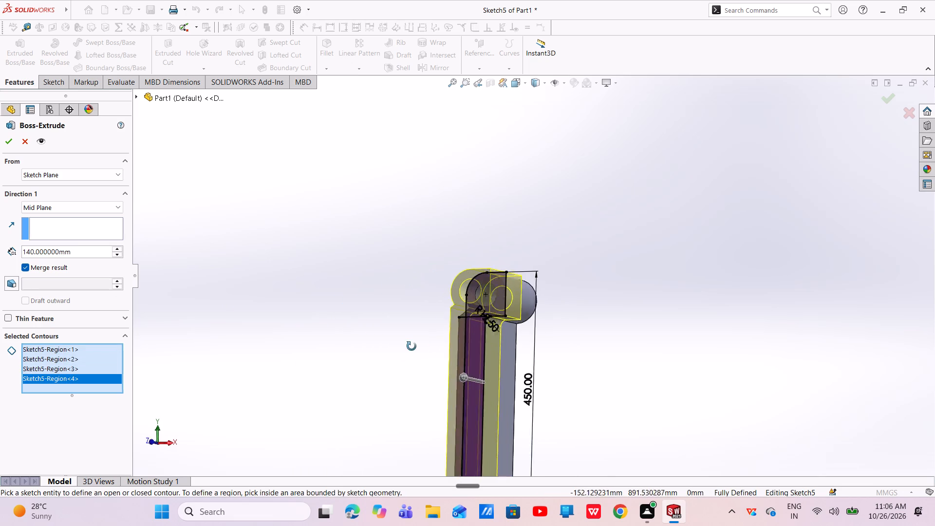
pyautogui.moveTo(411, 346); pyautogui.dragTo(394, 347, button='middle')
# Extrude the four selected shank and eye regions as a Blind boss 9.5 mm deep, merged with the body.
pyautogui.click(75, 206)
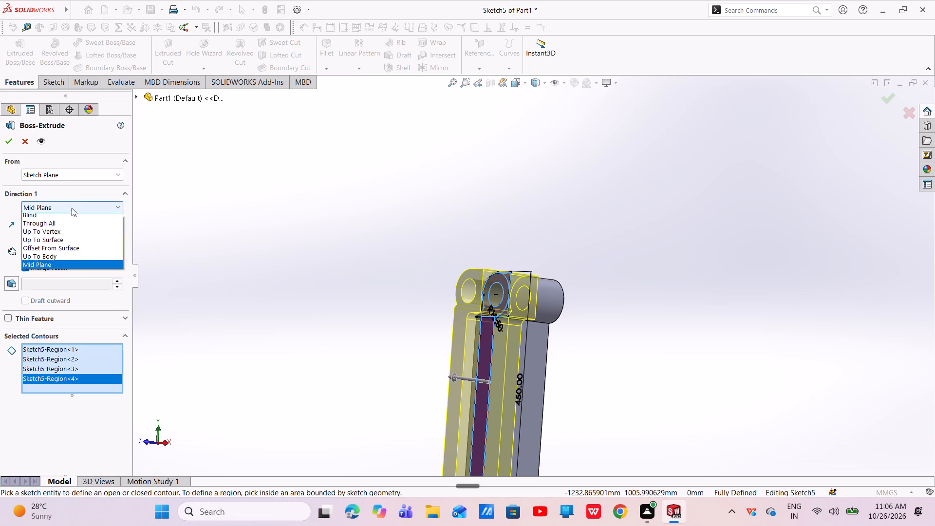
pyautogui.click(70, 222)
pyautogui.click(77, 204)
pyautogui.click(58, 217)
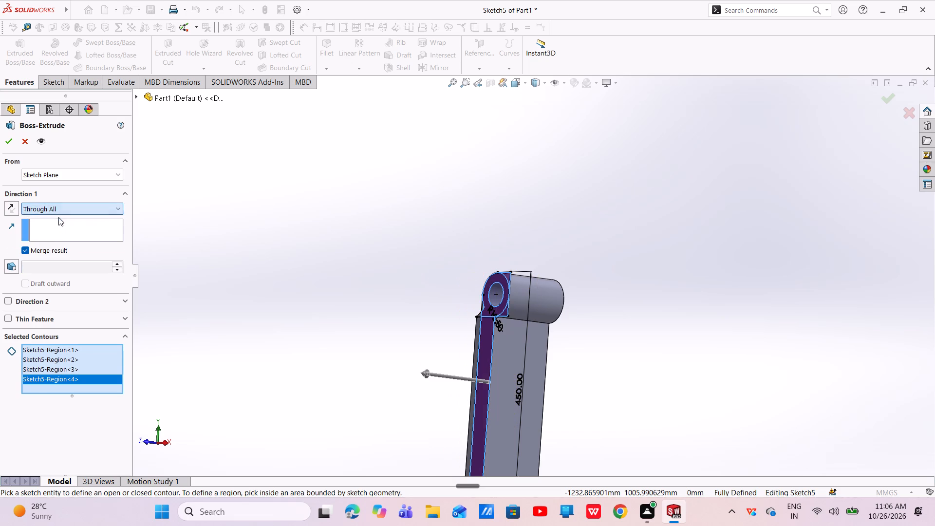
pyautogui.press('BackSpace')
pyautogui.write('9.5')
pyautogui.press('Return')
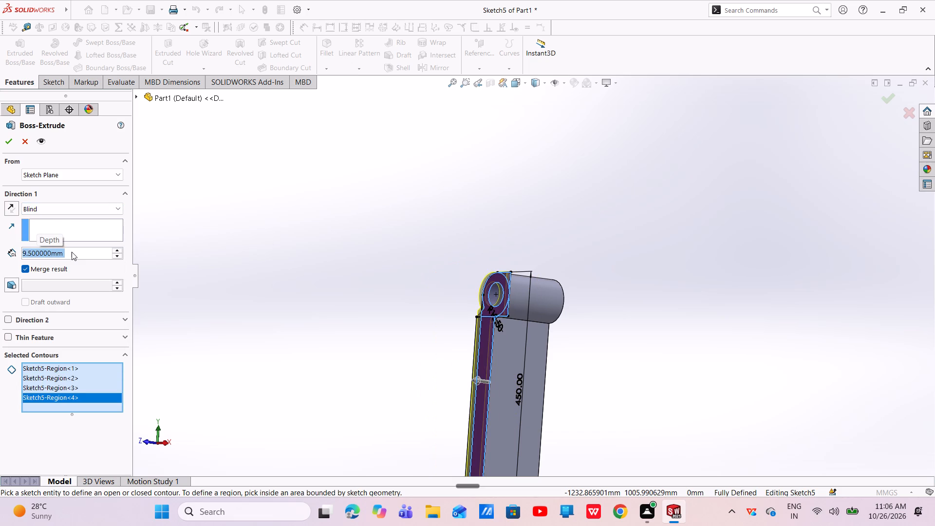
pyautogui.click(13, 144)
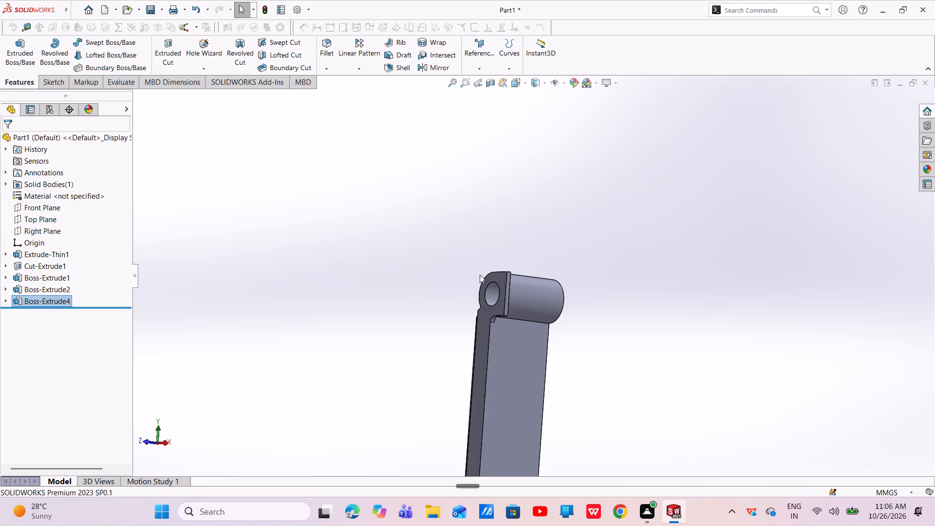
# Examine the new plate around the eye and its junction with the shank from several angles.
pyautogui.scroll(-5, 524, 290)
pyautogui.scroll(-5, 483, 324)
pyautogui.scroll(4, 478, 327)
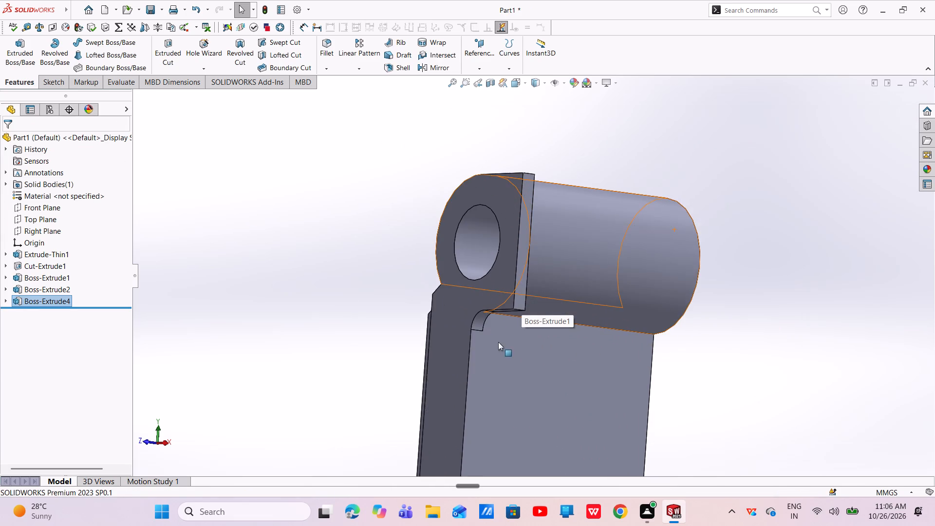
pyautogui.moveTo(498, 342); pyautogui.dragTo(438, 320, button='middle')
pyautogui.scroll(-5, 504, 292)
pyautogui.scroll(3, 457, 346)
pyautogui.moveTo(467, 338); pyautogui.dragTo(551, 389, button='middle')
pyautogui.scroll(4, 529, 327)
pyautogui.moveTo(522, 329); pyautogui.dragTo(545, 347, button='middle')
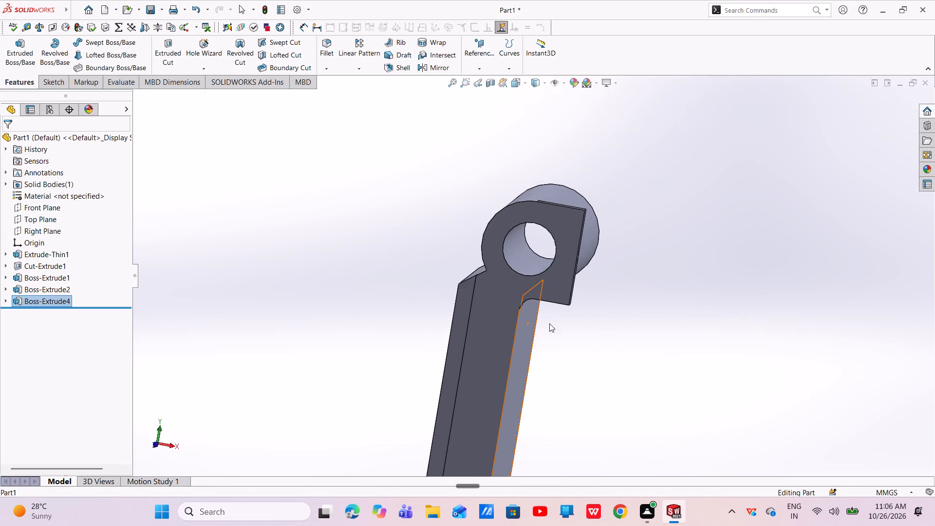
pyautogui.scroll(-3, 542, 312)
pyautogui.scroll(2, 532, 303)
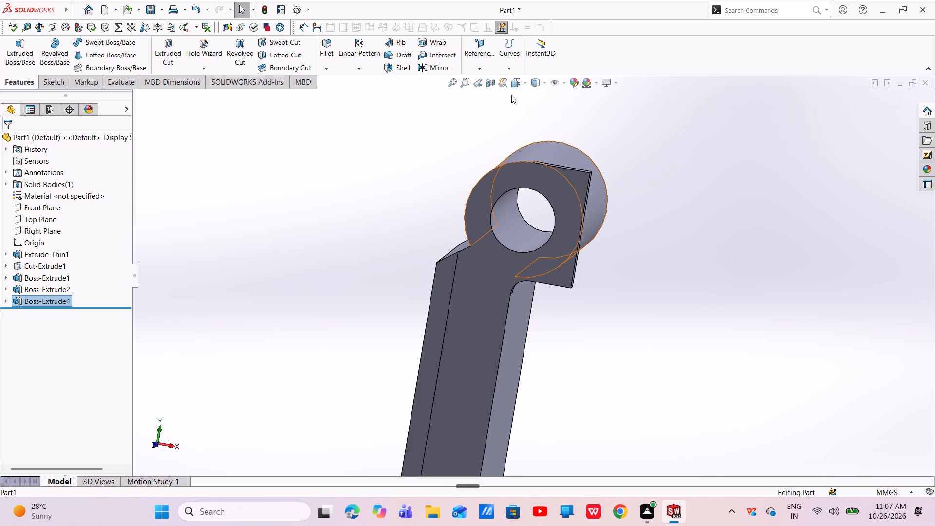
# Mirror the 9.5 mm shank and eye extrusion about the Front Plane.
pyautogui.click(436, 64)
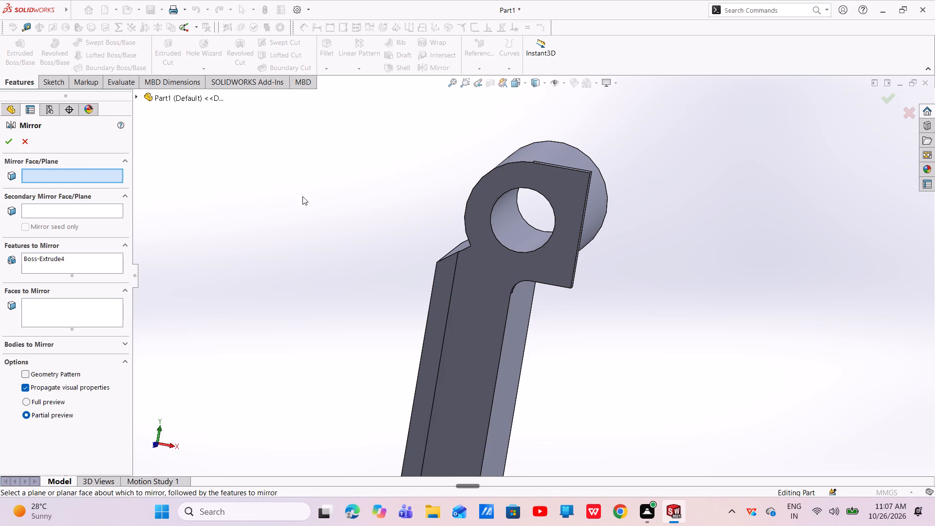
pyautogui.click(165, 98)
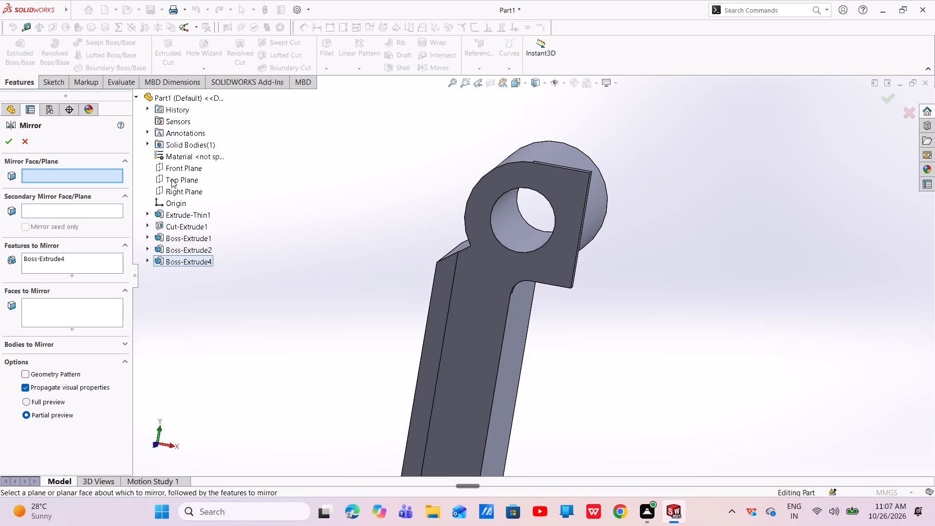
pyautogui.click(170, 188)
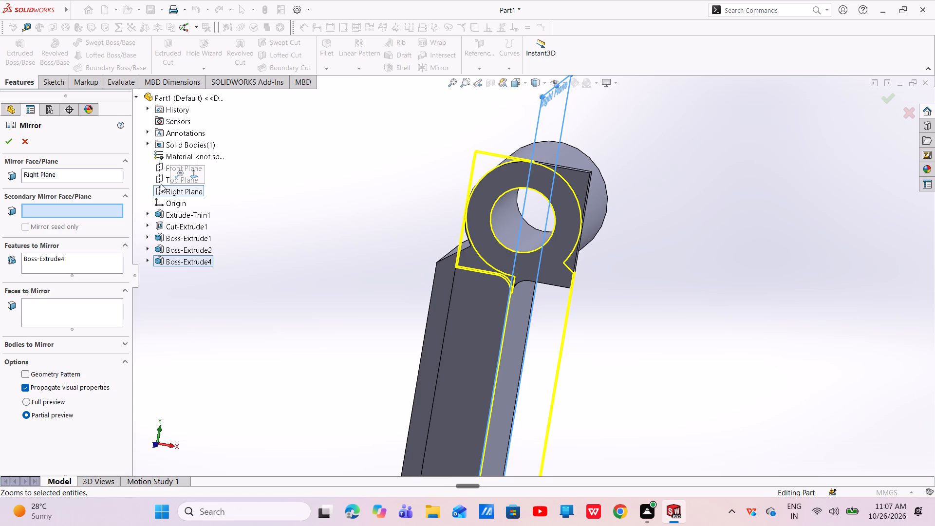
pyautogui.click(72, 172)
pyautogui.rightClick(72, 172)
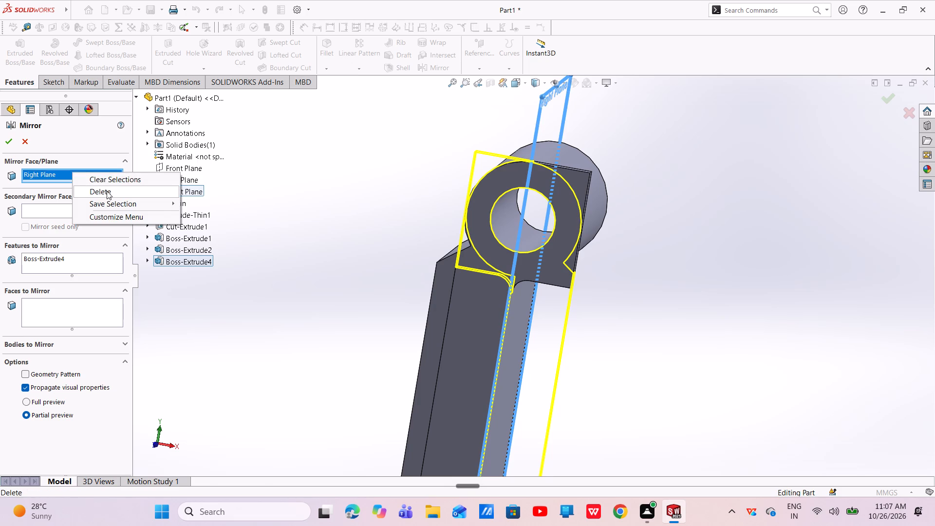
pyautogui.click(107, 191)
pyautogui.click(193, 177)
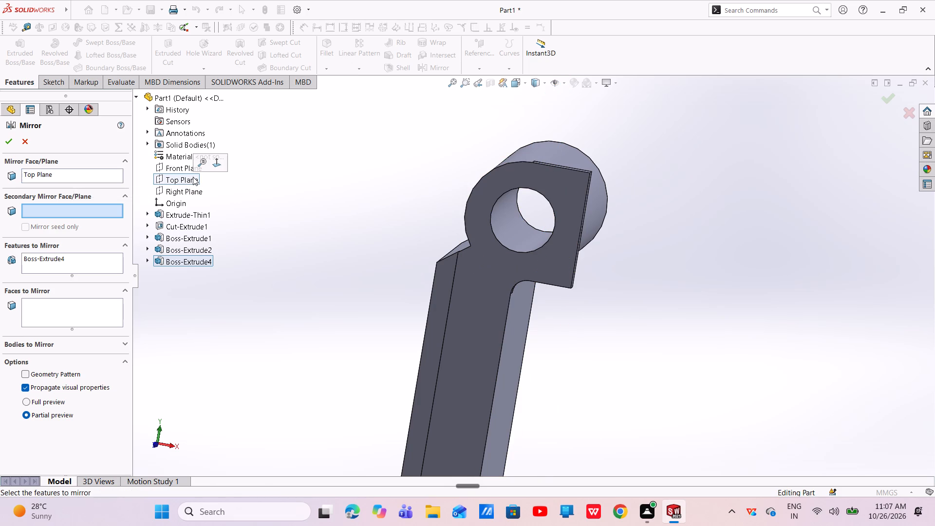
pyautogui.click(69, 175)
pyautogui.rightClick(69, 175)
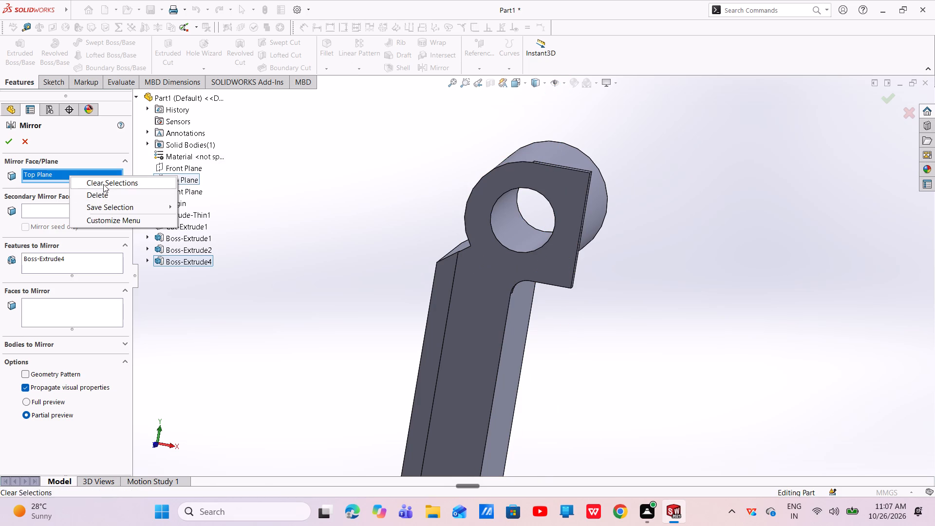
pyautogui.click(103, 184)
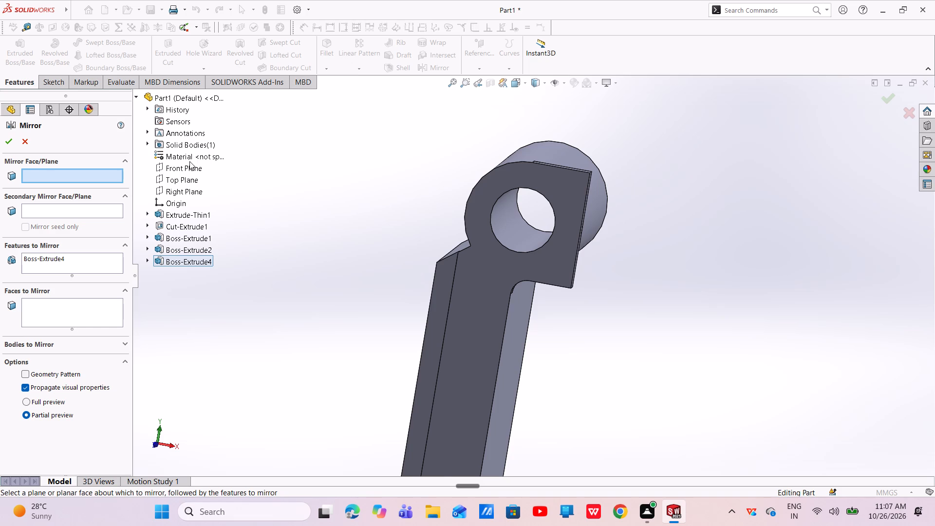
pyautogui.click(188, 169)
pyautogui.scroll(3, 298, 189)
pyautogui.moveTo(438, 205); pyautogui.dragTo(424, 194, button='middle')
pyautogui.scroll(1, 437, 204)
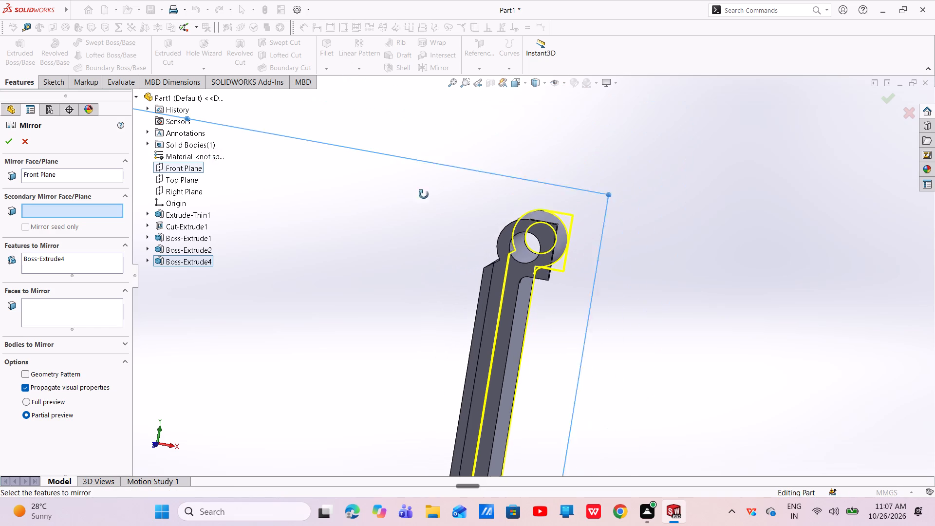
pyautogui.moveTo(424, 194); pyautogui.dragTo(383, 185, button='middle')
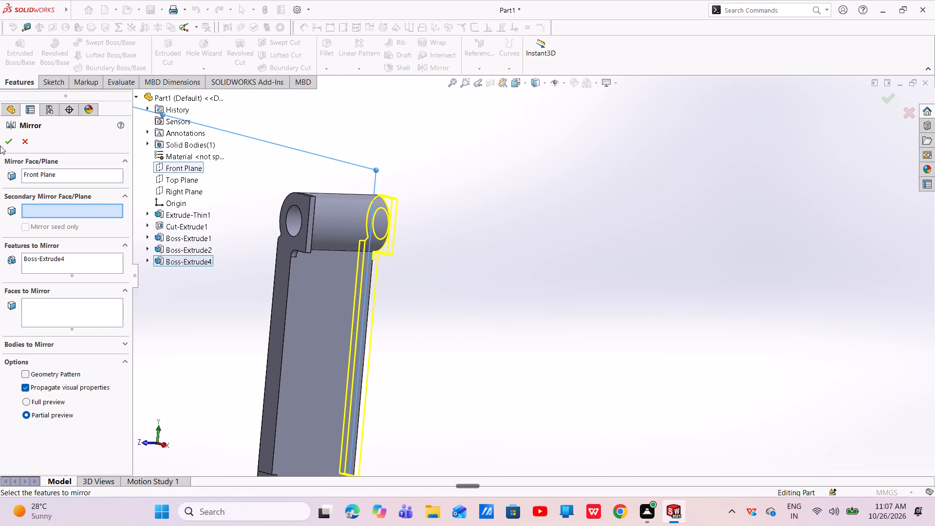
pyautogui.click(3, 145)
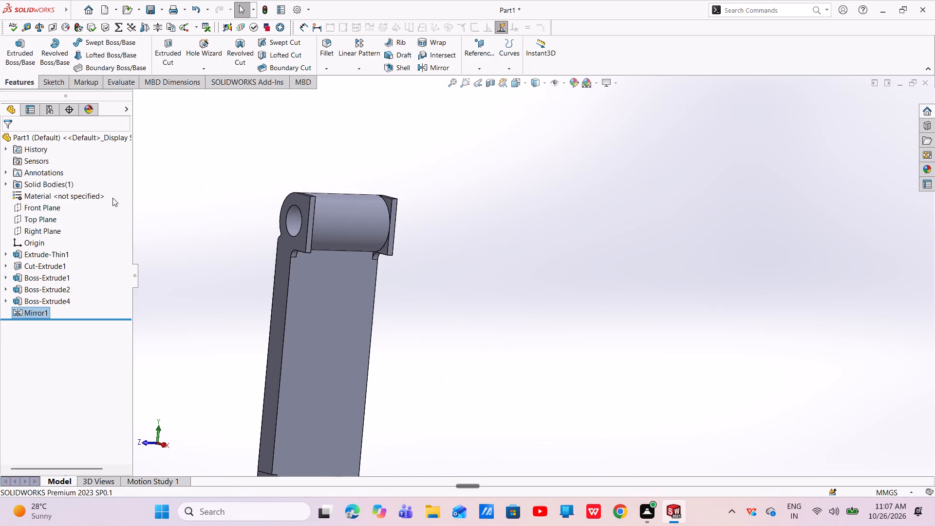
# Examine the plates on both sides of the eye and the shank's upper end from several angles.
pyautogui.scroll(-4, 384, 222)
pyautogui.scroll(4, 391, 221)
pyautogui.moveTo(419, 273); pyautogui.dragTo(374, 243, button='middle')
pyautogui.scroll(-5, 477, 291)
pyautogui.scroll(4, 479, 294)
pyautogui.moveTo(440, 272); pyautogui.dragTo(505, 318, button='middle')
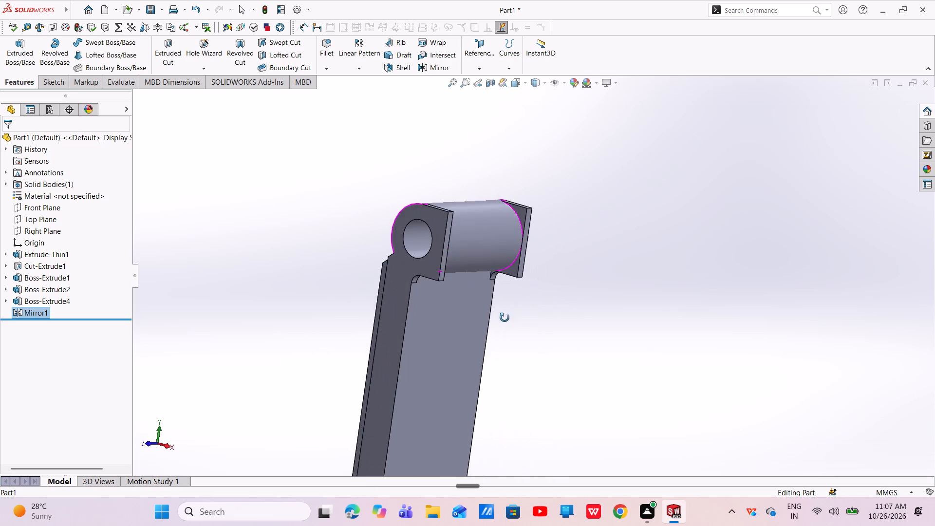
pyautogui.moveTo(505, 318); pyautogui.dragTo(512, 320, button='middle')
pyautogui.scroll(-6, 394, 256)
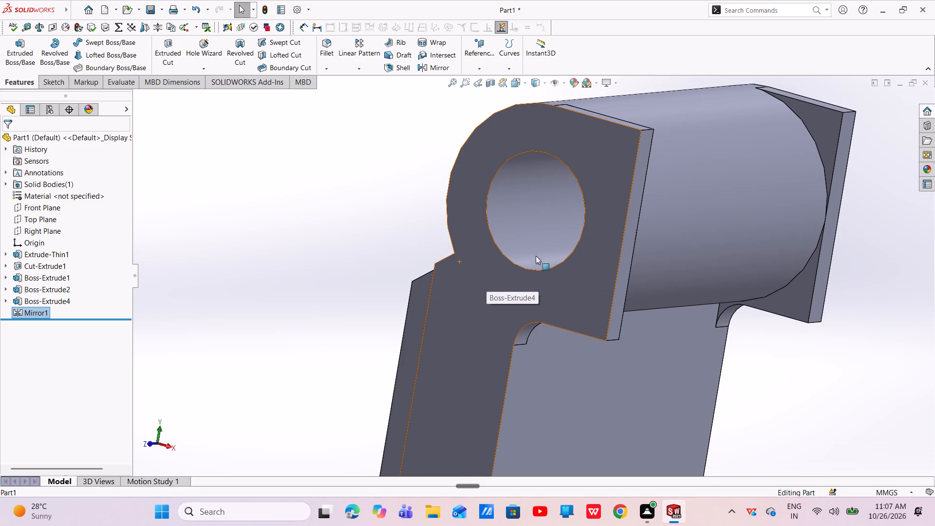
pyautogui.scroll(3, 661, 244)
pyautogui.moveTo(641, 217); pyautogui.dragTo(686, 316, button='middle')
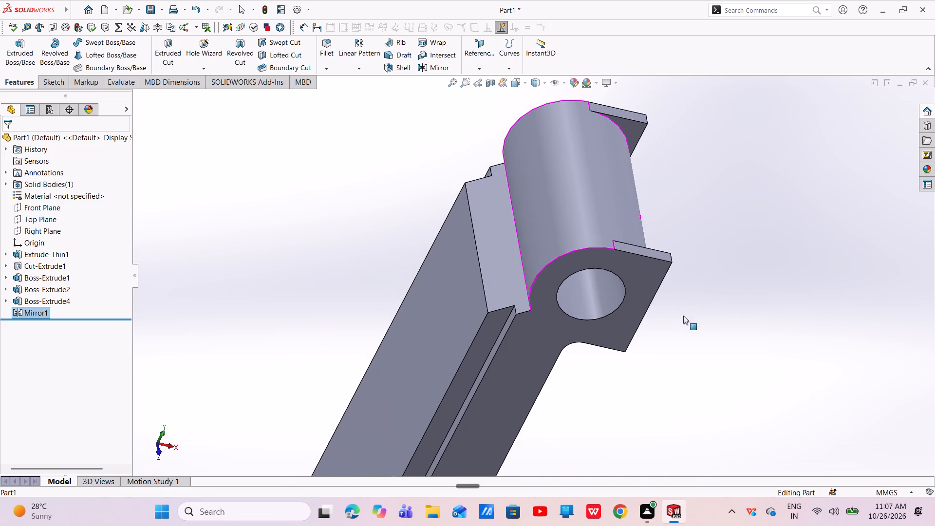
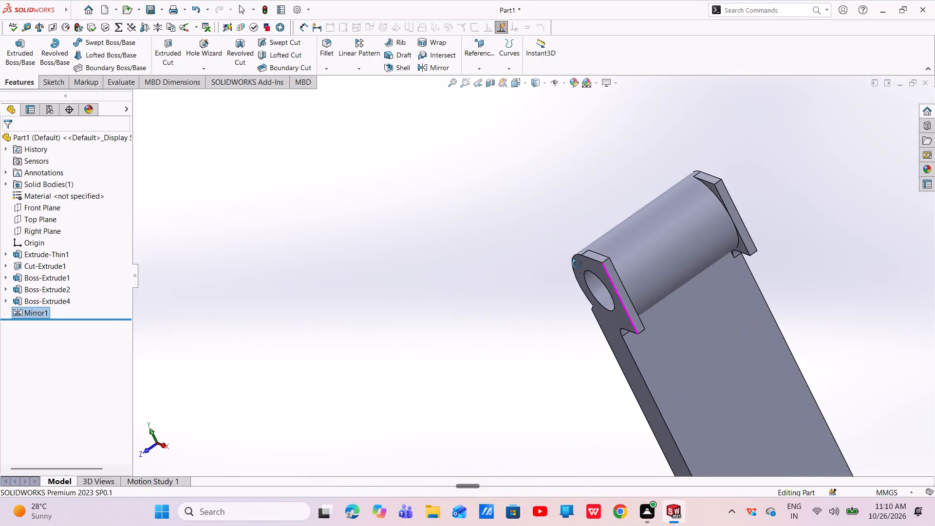
# Open a new sketch on the narrow flat face of the side plate beside the eye.
pyautogui.click(619, 291)
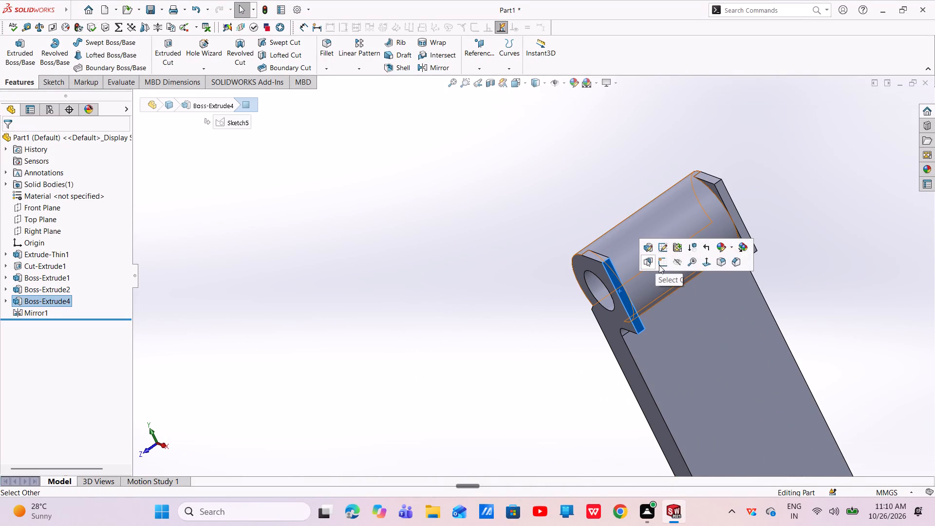
pyautogui.click(659, 265)
pyautogui.scroll(-2, 530, 97)
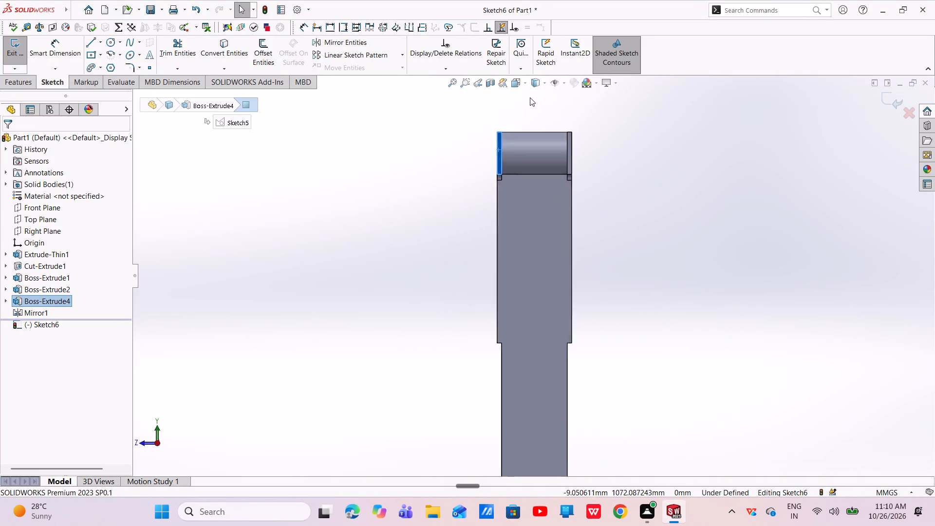
pyautogui.scroll(-3, 530, 97)
pyautogui.scroll(-3, 507, 282)
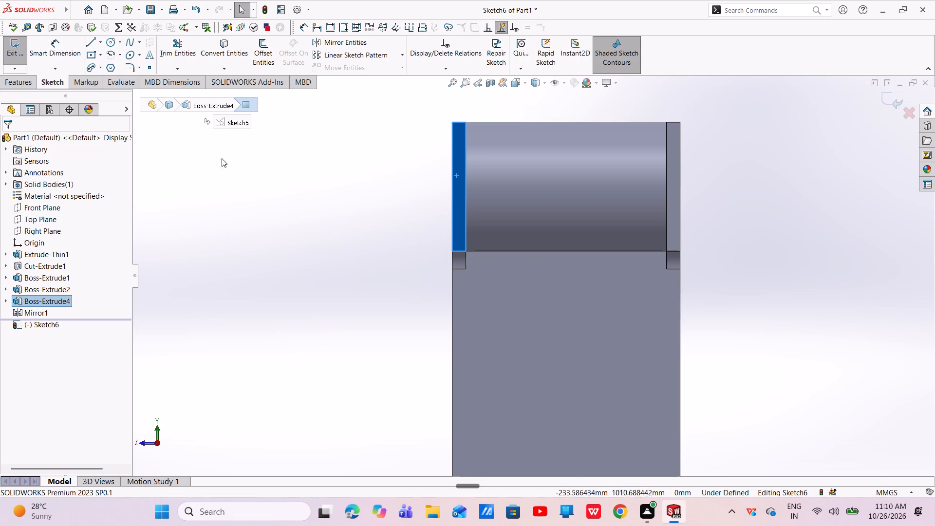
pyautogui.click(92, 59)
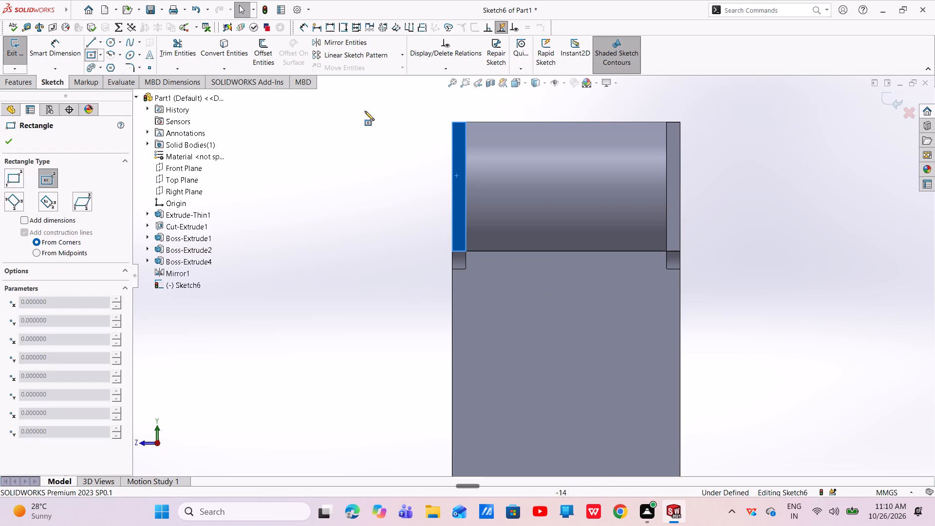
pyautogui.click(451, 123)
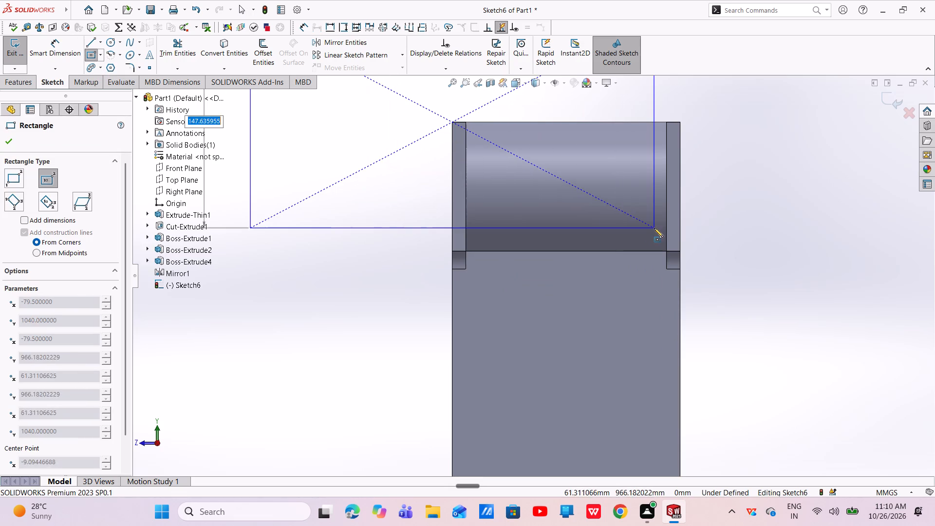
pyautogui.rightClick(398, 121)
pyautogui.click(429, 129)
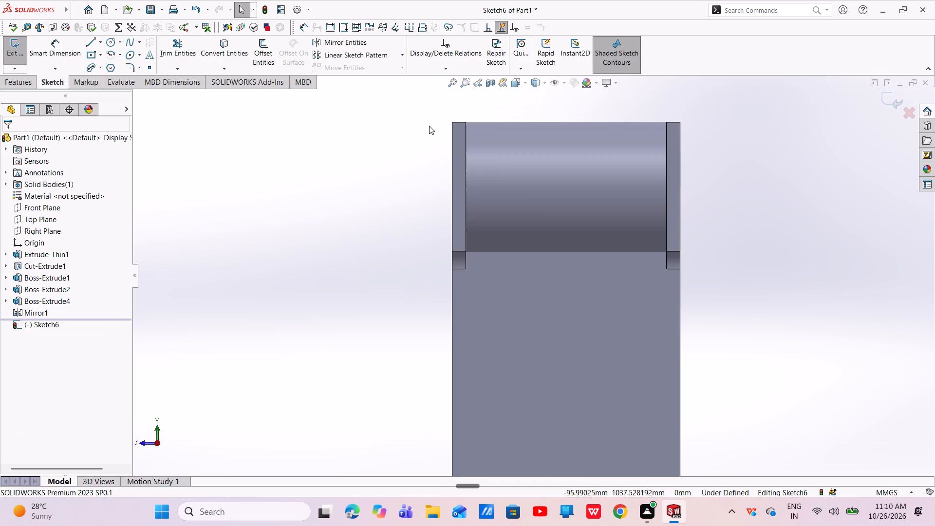
# Sketch a 159 mm wide corner rectangle across both side plates, from one plate's top outer corner to the other plate's bottom outer corner.
pyautogui.click(103, 55)
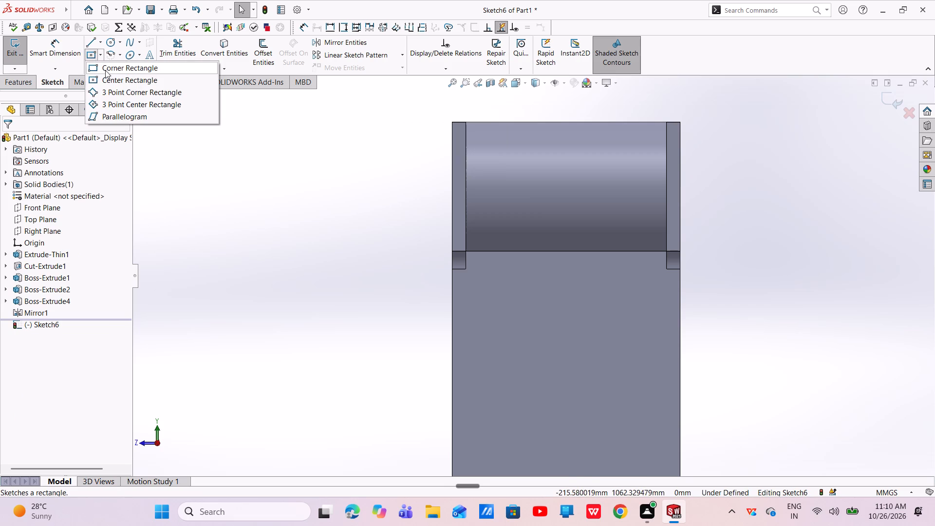
pyautogui.click(112, 66)
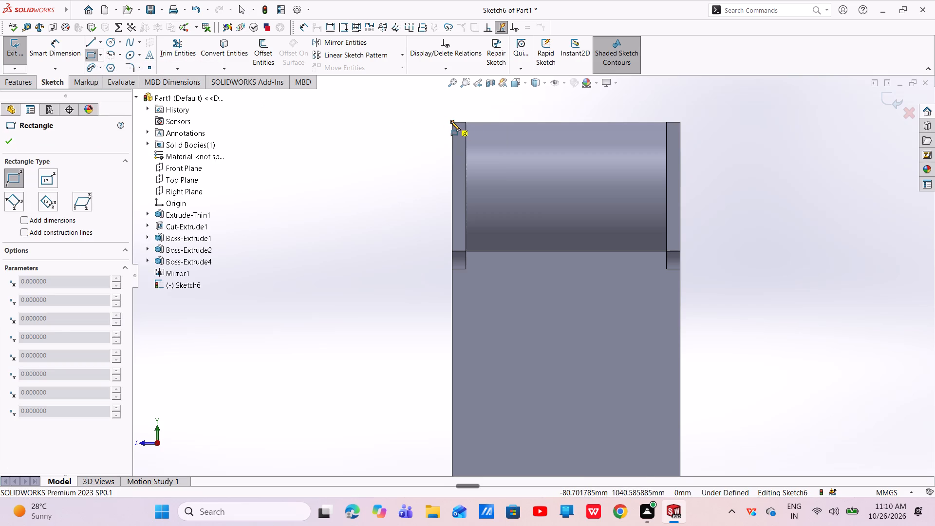
pyautogui.click(451, 121)
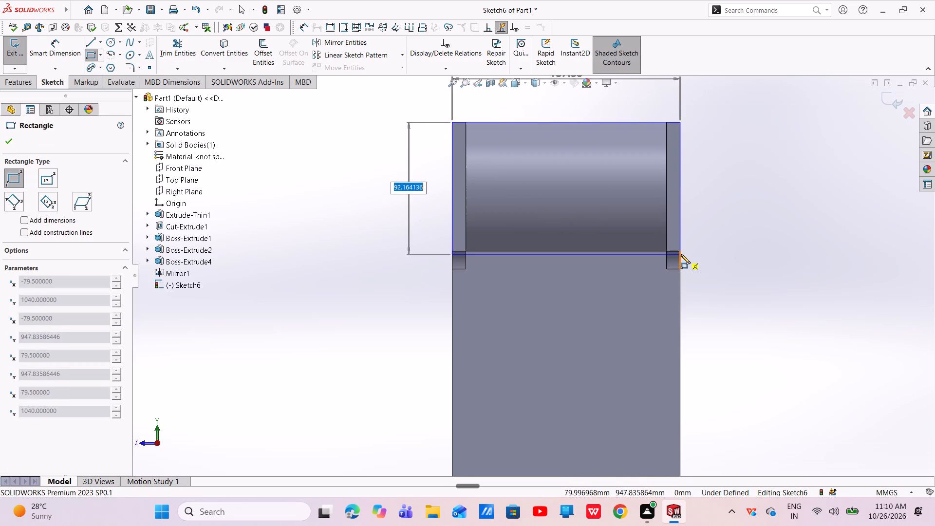
pyautogui.click(680, 251)
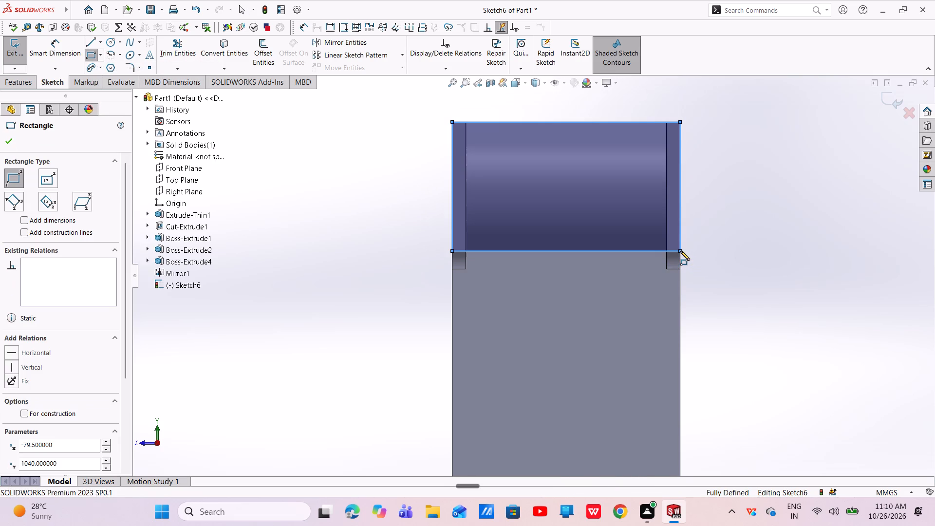
pyautogui.rightClick(680, 251)
pyautogui.click(695, 254)
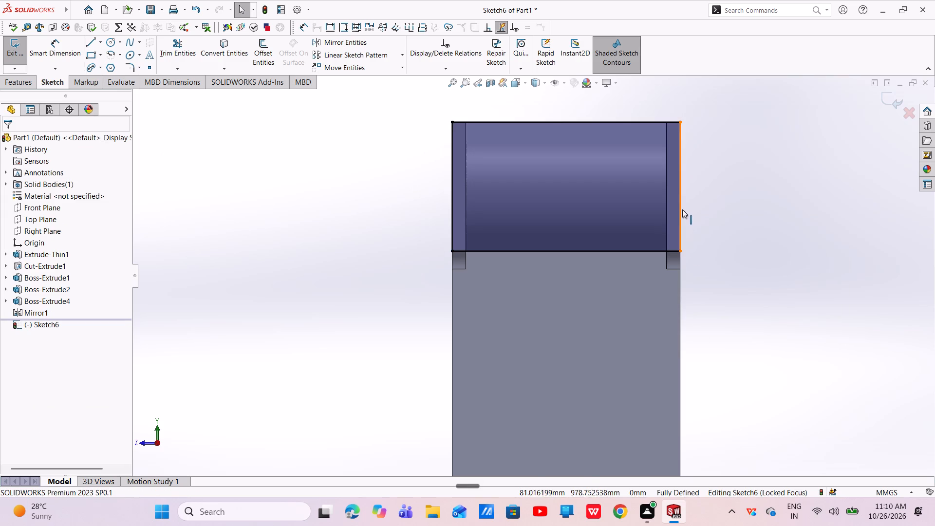
pyautogui.scroll(-3, 682, 209)
pyautogui.scroll(3, 682, 209)
pyautogui.moveTo(652, 214); pyautogui.dragTo(650, 257, button='middle')
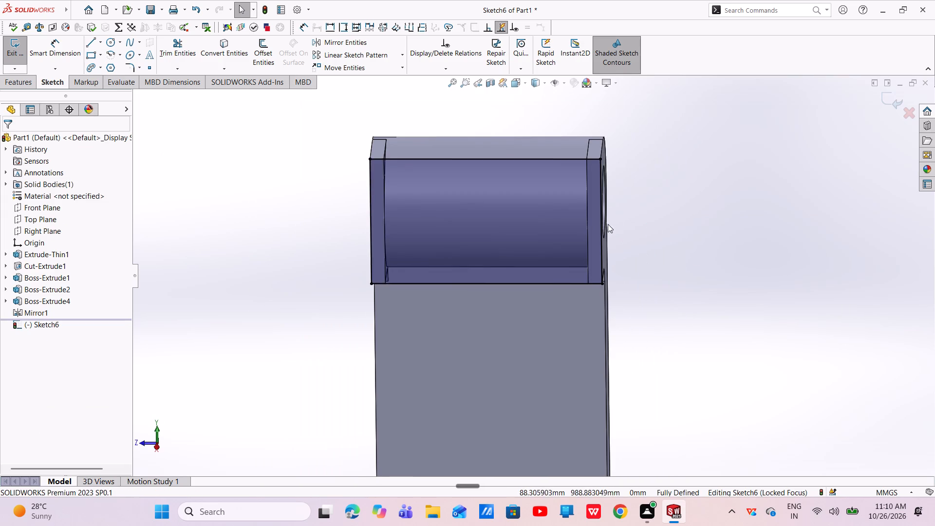
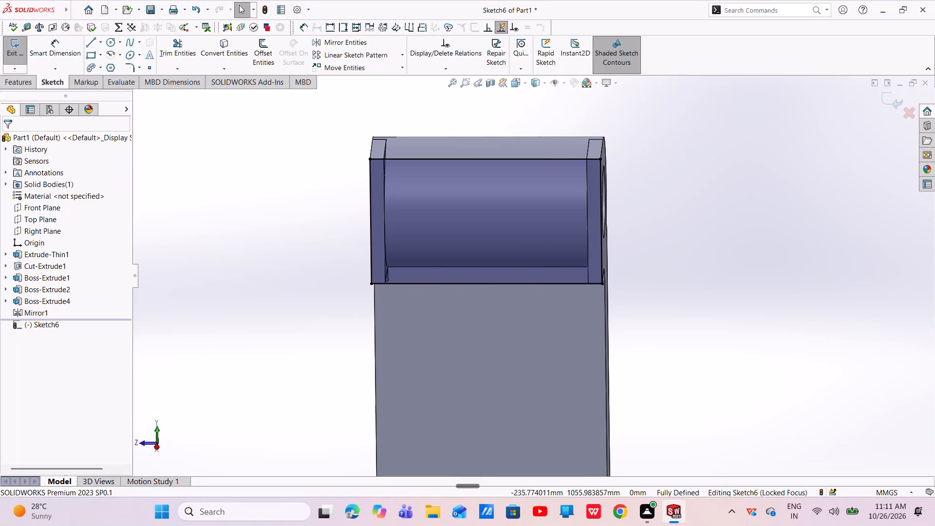
# Extrude the rectangle spanning both side plates 9.5 mm in the reversed direction, inward toward the eye, with merged result.
pyautogui.click(25, 85)
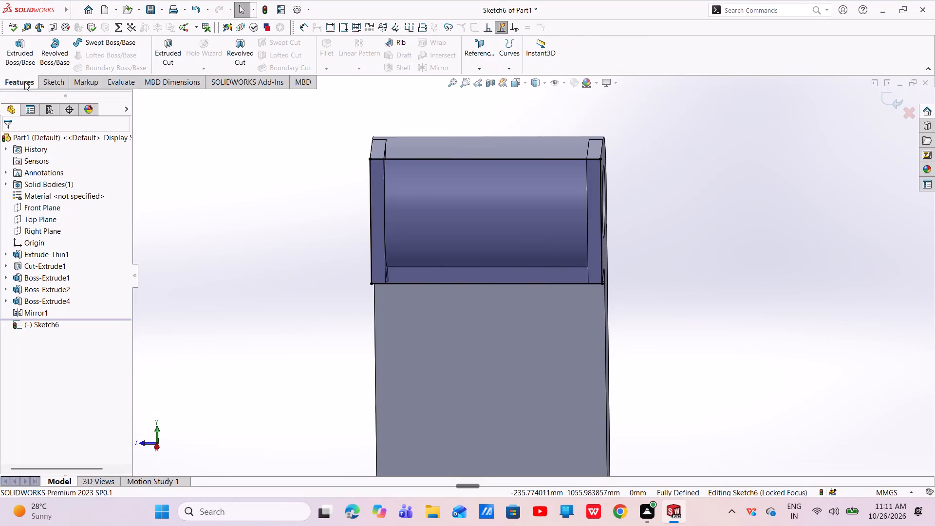
pyautogui.click(22, 66)
pyautogui.scroll(-6, 648, 223)
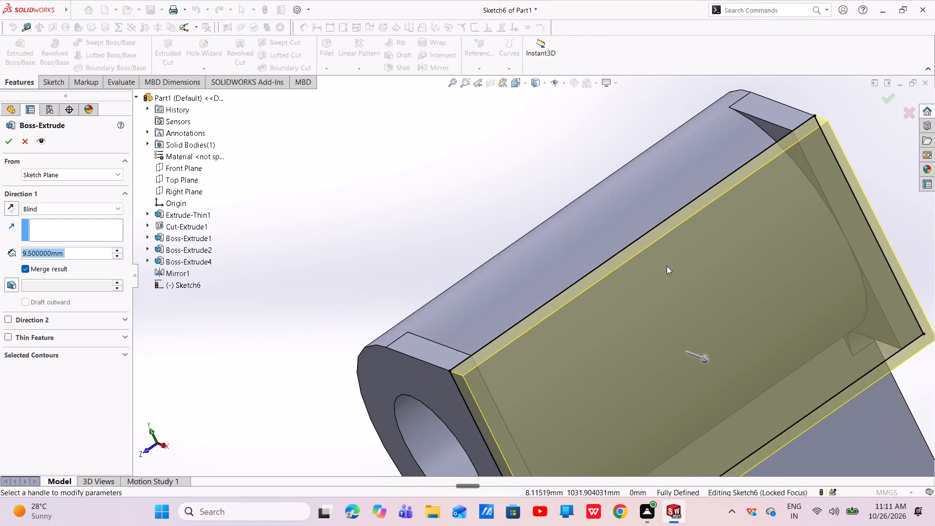
pyautogui.moveTo(667, 271); pyautogui.dragTo(733, 350, button='middle')
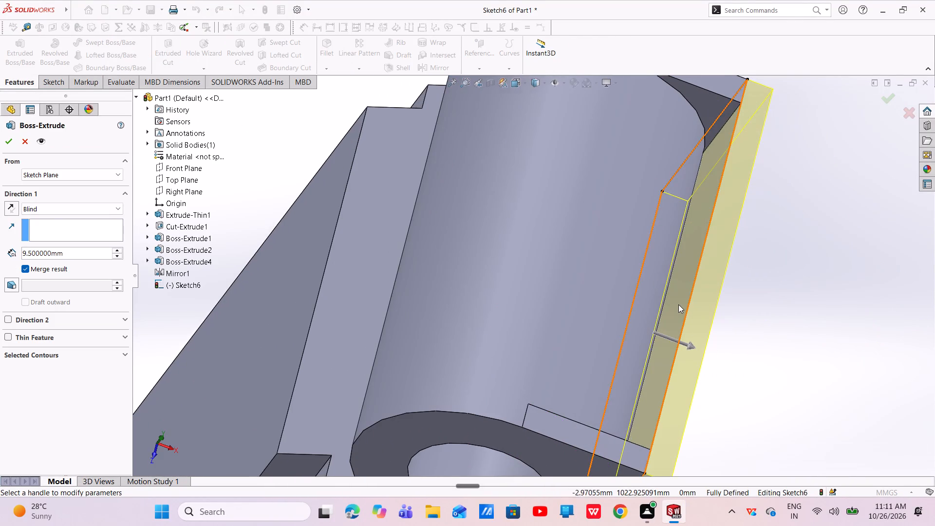
pyautogui.scroll(2, 678, 304)
pyautogui.moveTo(679, 327); pyautogui.dragTo(670, 321, button='middle')
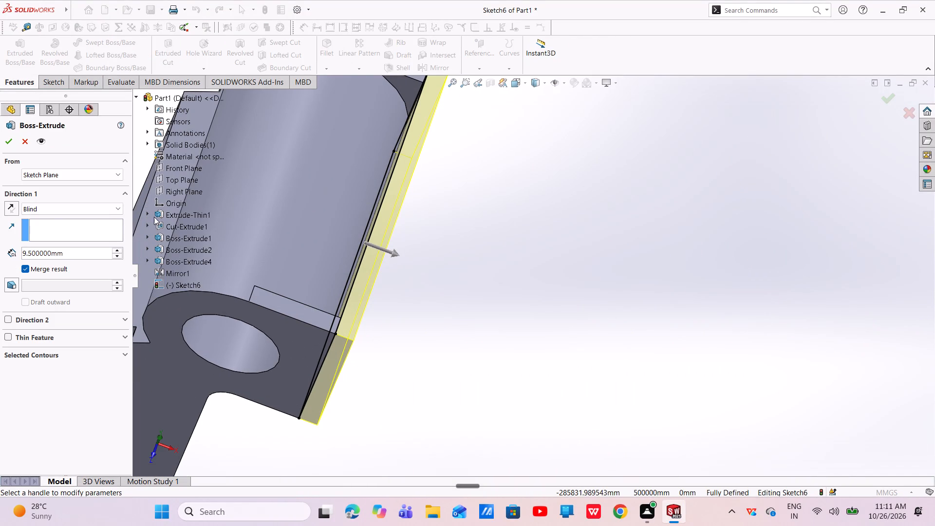
pyautogui.click(12, 211)
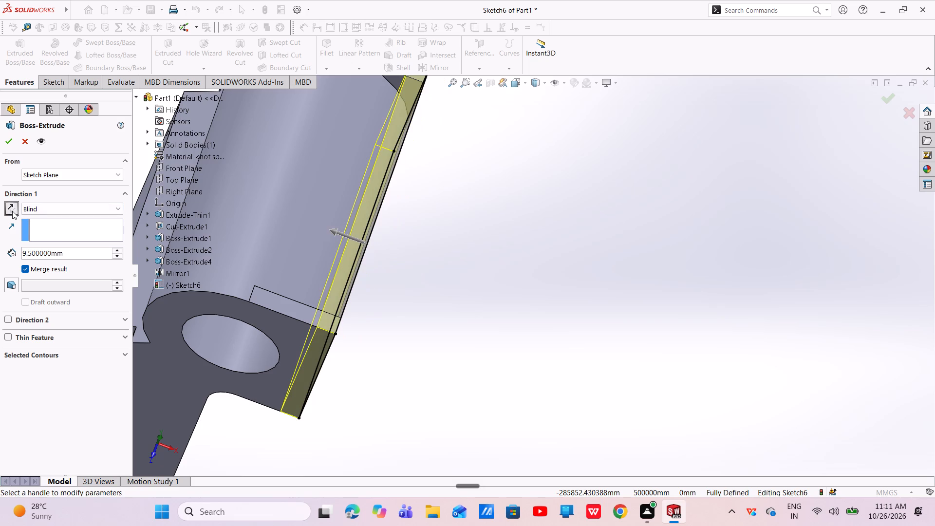
pyautogui.click(12, 140)
# Edit the cross plate's extrusion to run outward from the side plates, with Merge result turned off.
pyautogui.scroll(-5, 411, 181)
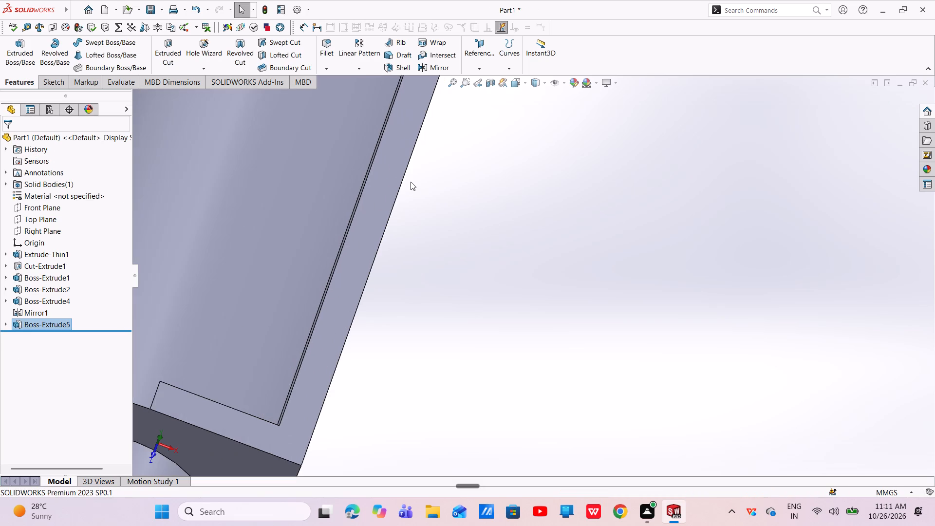
pyautogui.scroll(6, 376, 231)
pyautogui.moveTo(421, 234); pyautogui.dragTo(391, 208, button='middle')
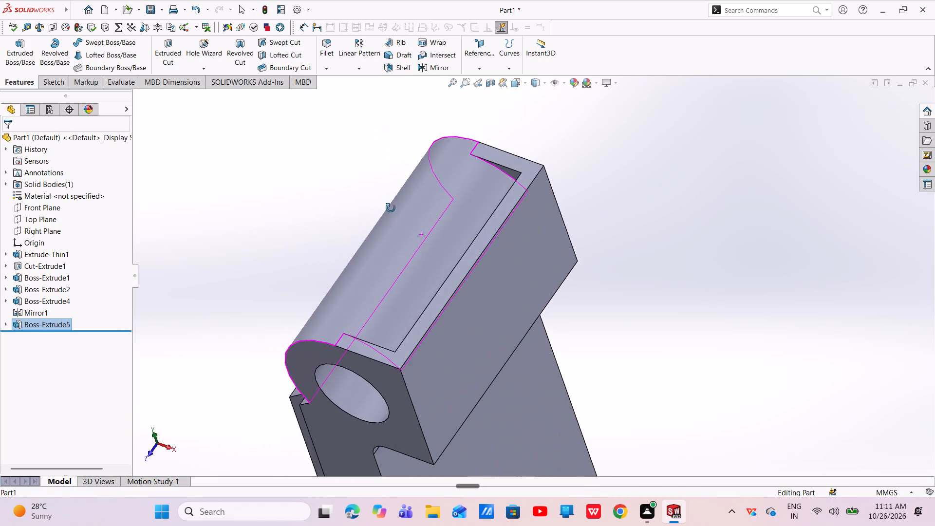
pyautogui.moveTo(391, 208); pyautogui.dragTo(421, 222, button='middle')
pyautogui.scroll(-5, 433, 333)
pyautogui.scroll(4, 431, 330)
pyautogui.moveTo(455, 317); pyautogui.dragTo(445, 261, button='middle')
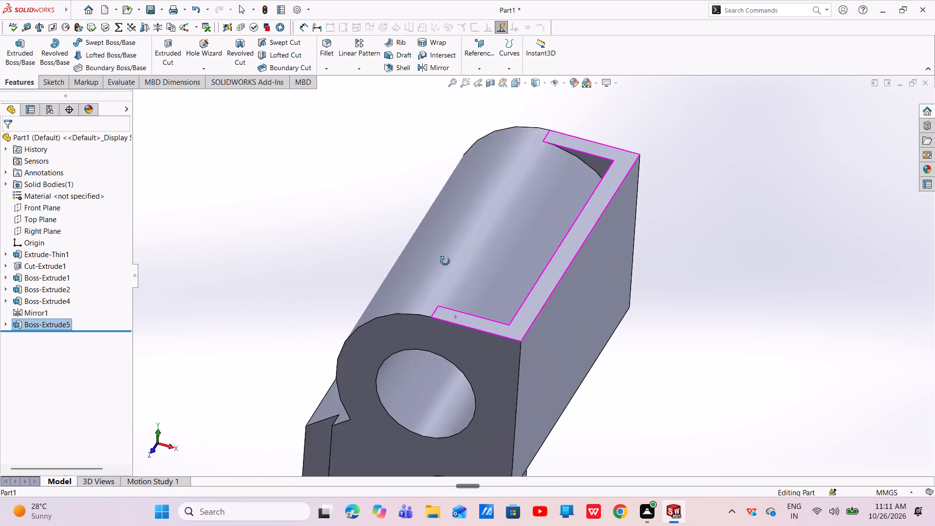
pyautogui.moveTo(445, 261); pyautogui.dragTo(459, 246, button='middle')
pyautogui.scroll(-2, 532, 249)
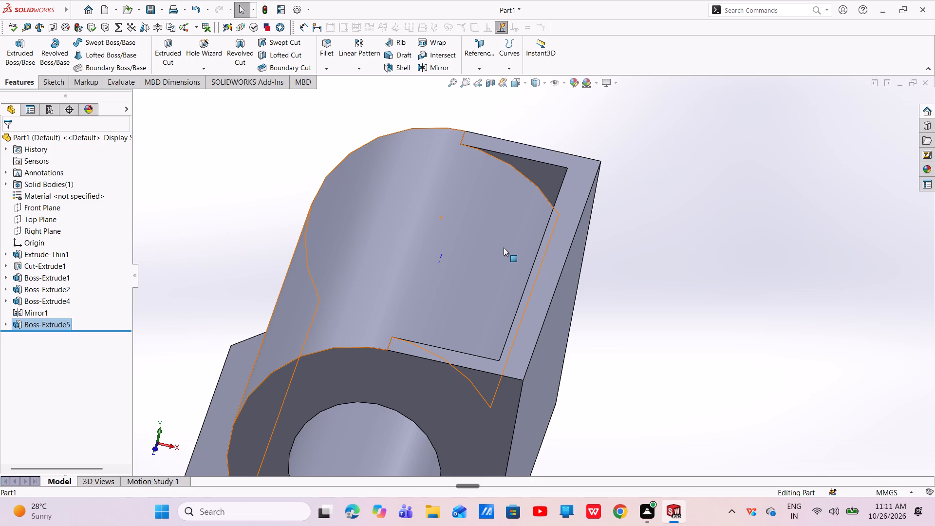
pyautogui.click(29, 331)
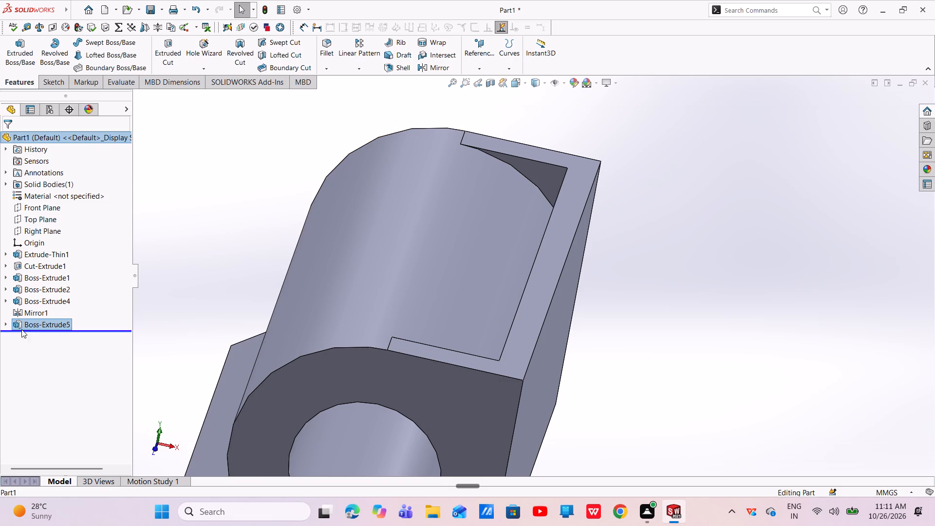
pyautogui.click(17, 324)
pyautogui.click(23, 296)
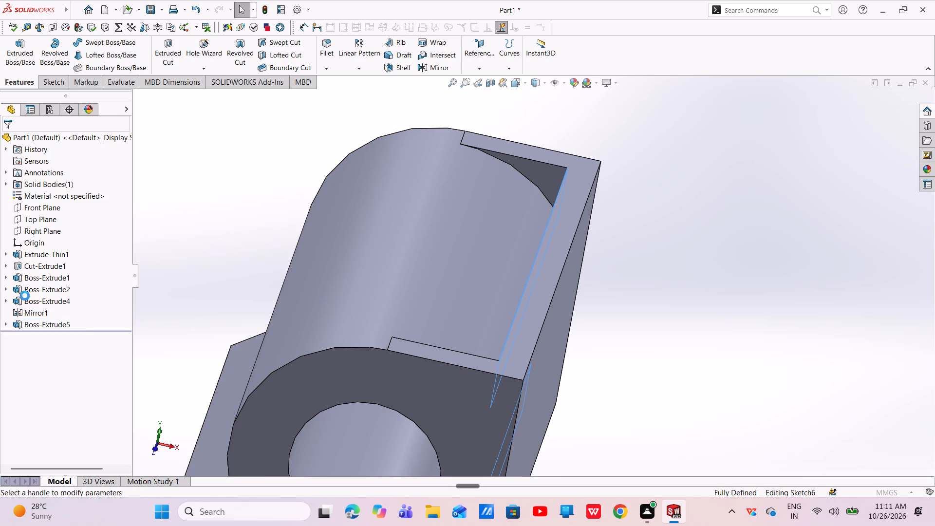
pyautogui.click(11, 209)
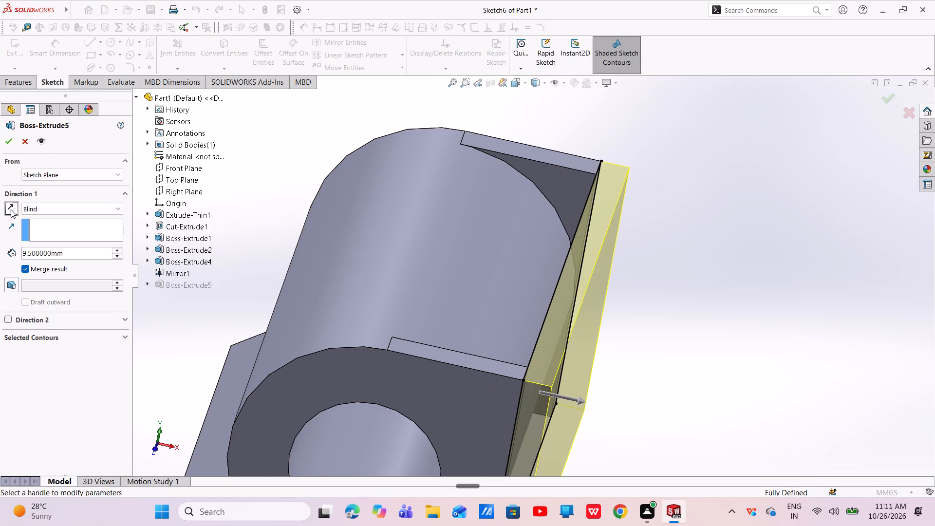
pyautogui.click(10, 147)
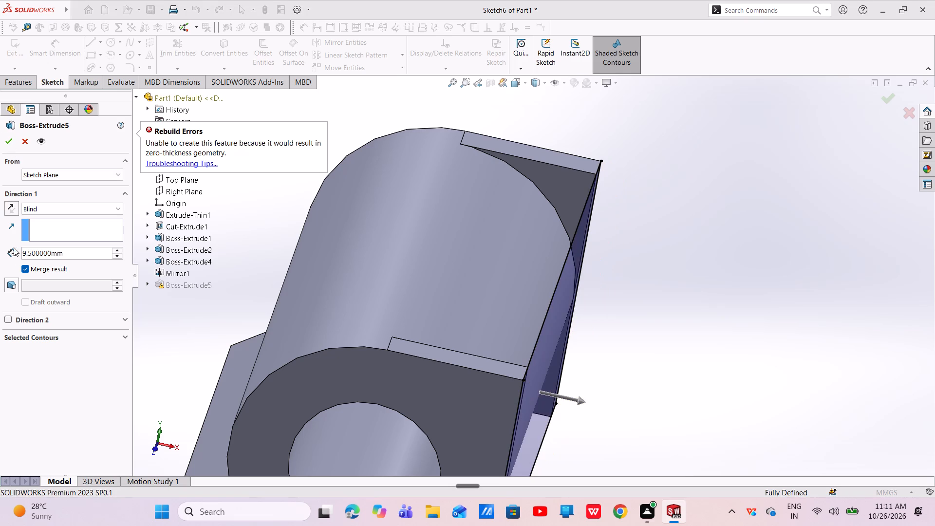
pyautogui.click(25, 265)
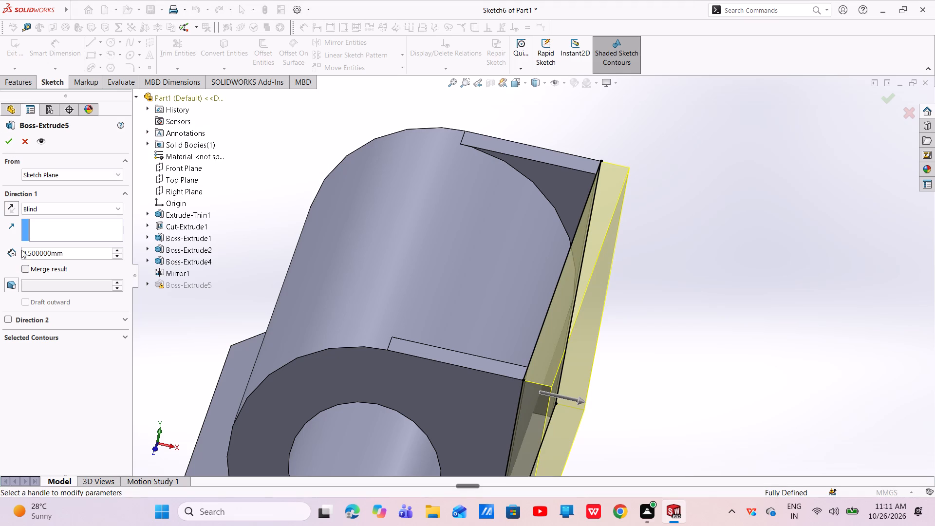
pyautogui.click(2, 148)
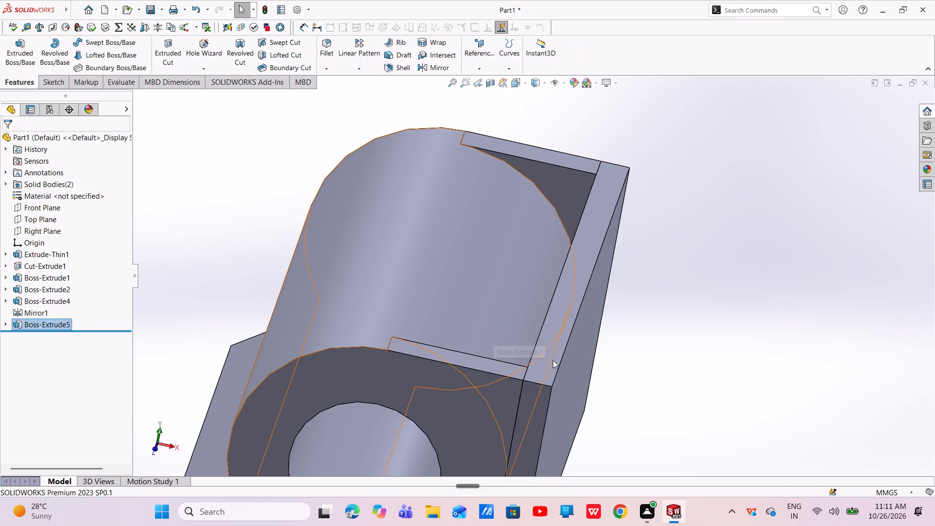
# Inspect the outer cross plate and the eye end of the fork from several angles.
pyautogui.scroll(-4, 578, 305)
pyautogui.scroll(3, 575, 307)
pyautogui.moveTo(565, 330); pyautogui.dragTo(516, 297, button='middle')
pyautogui.scroll(1, 565, 330)
pyautogui.scroll(2, 509, 302)
pyautogui.scroll(-1, 511, 302)
pyautogui.scroll(2, 511, 302)
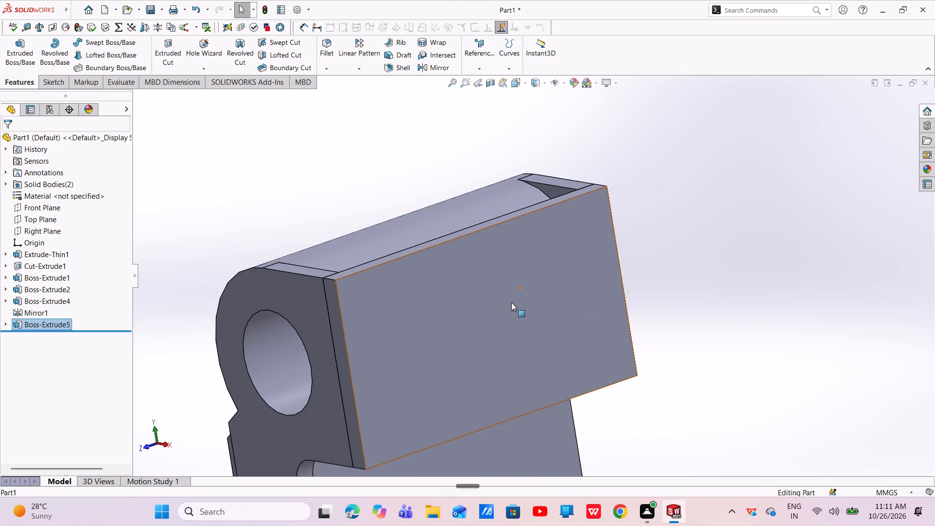
pyautogui.scroll(2, 509, 304)
pyautogui.moveTo(509, 304); pyautogui.dragTo(504, 301, button='middle')
pyautogui.scroll(1, 500, 292)
pyautogui.moveTo(500, 292); pyautogui.dragTo(565, 302, button='middle')
pyautogui.scroll(1, 565, 302)
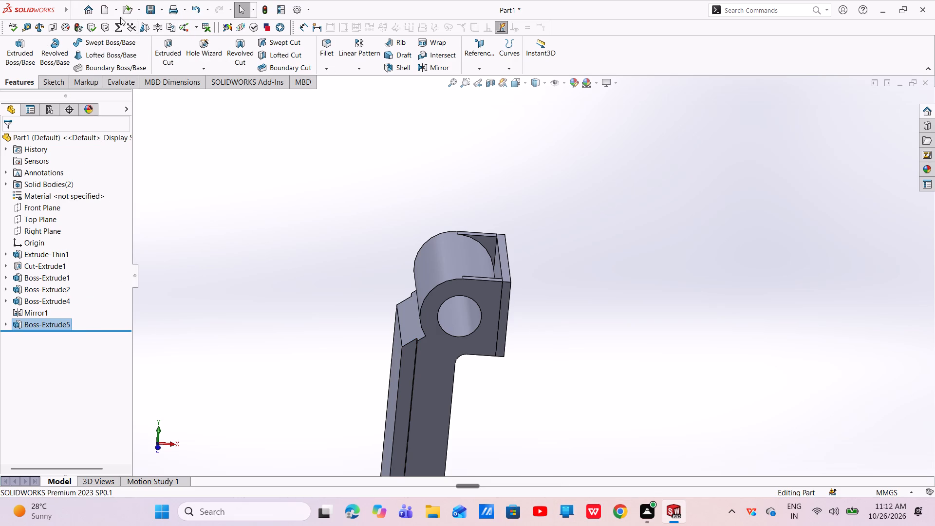
# Save the part as 19.frok in New folder on the desktop.
pyautogui.click(151, 7)
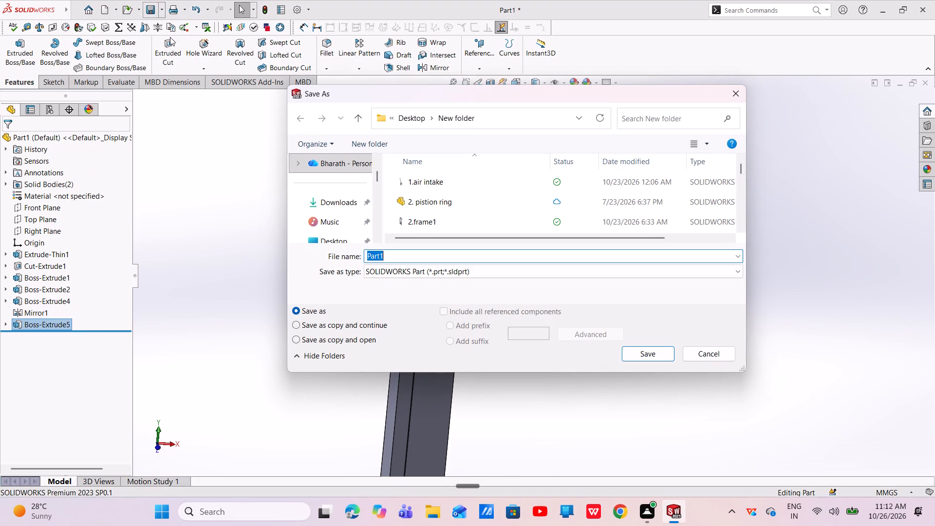
pyautogui.press('BackSpace')
pyautogui.write('fr')
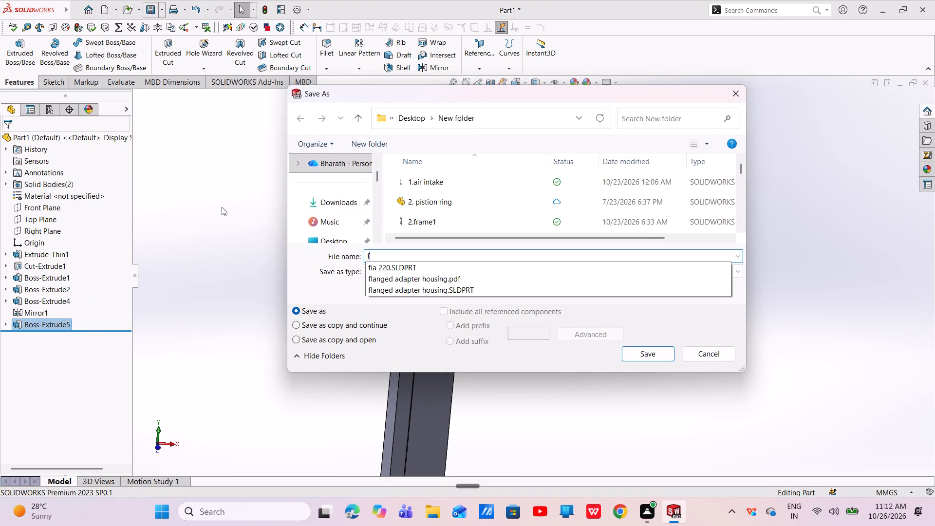
pyautogui.write('ok')
pyautogui.press('BackSpace')
pyautogui.press('BackSpace')
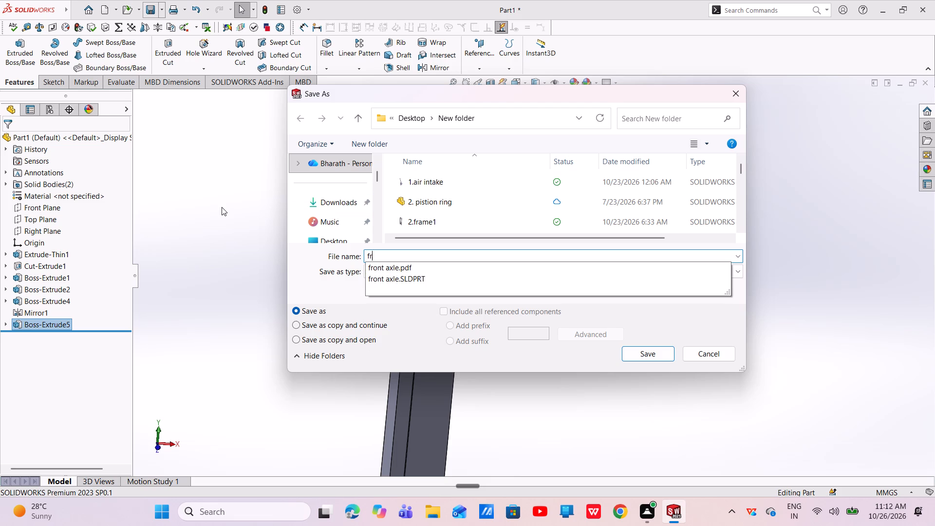
pyautogui.press('BackSpace')
pyautogui.press('BackSpace')
pyautogui.write('19.')
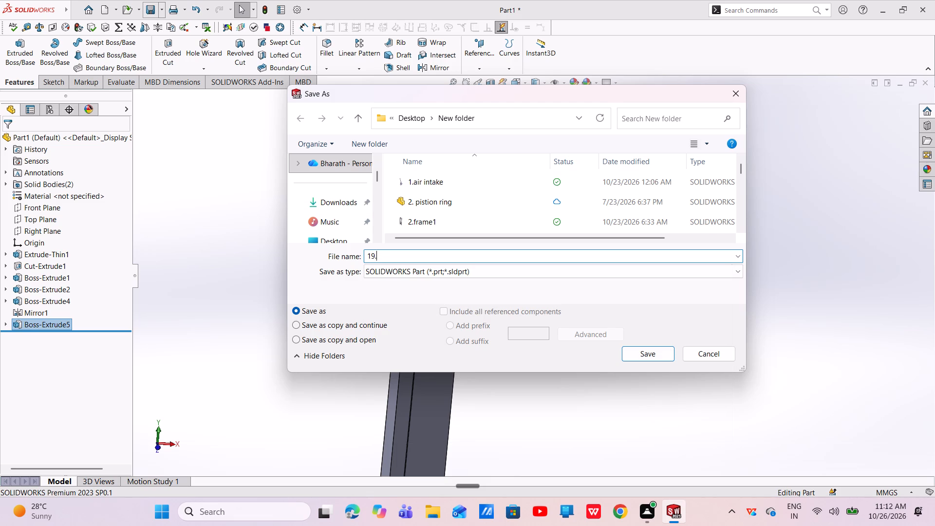
pyautogui.write('fr')
pyautogui.write('ojk')
pyautogui.press('BackSpace')
pyautogui.press('BackSpace')
pyautogui.press('k')
pyautogui.press('Return')
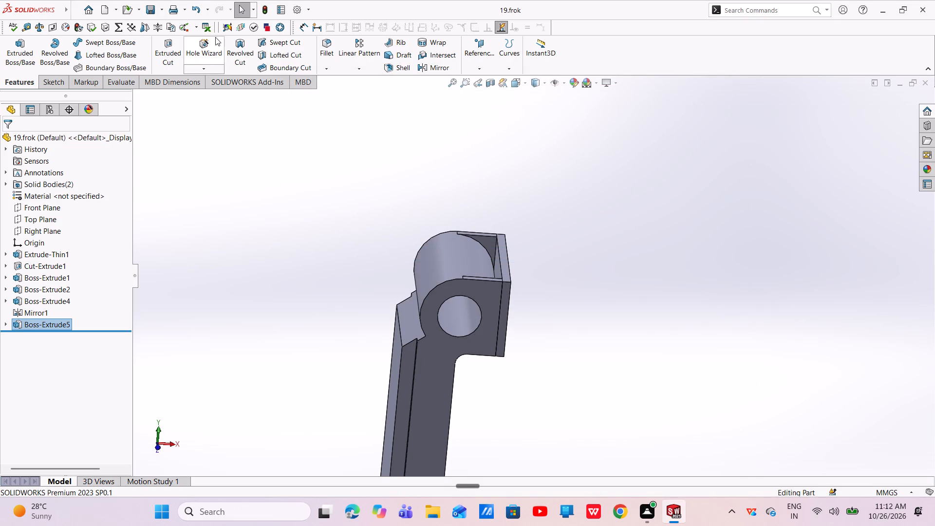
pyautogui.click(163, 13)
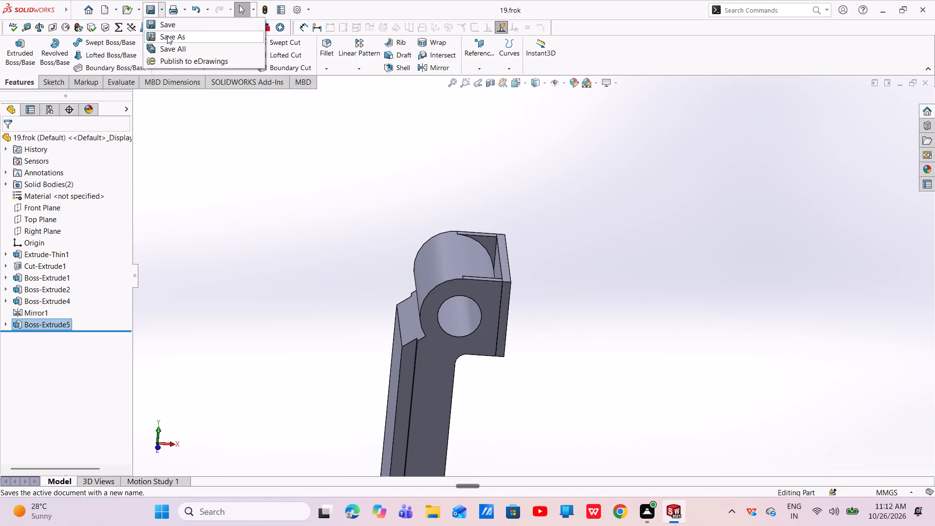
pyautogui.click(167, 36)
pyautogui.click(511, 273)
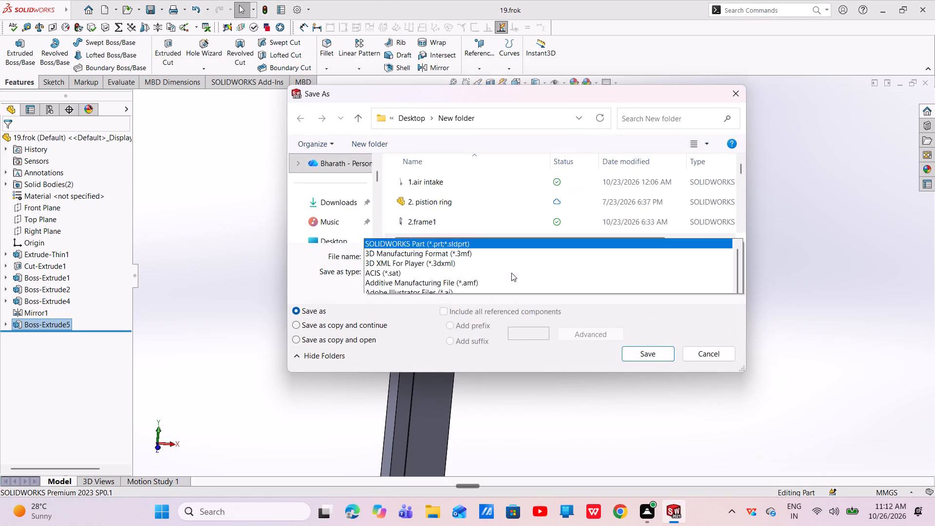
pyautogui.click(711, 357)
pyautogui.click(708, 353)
# Apply the polished steel metal appearance to the main fork body.
pyautogui.scroll(3, 549, 346)
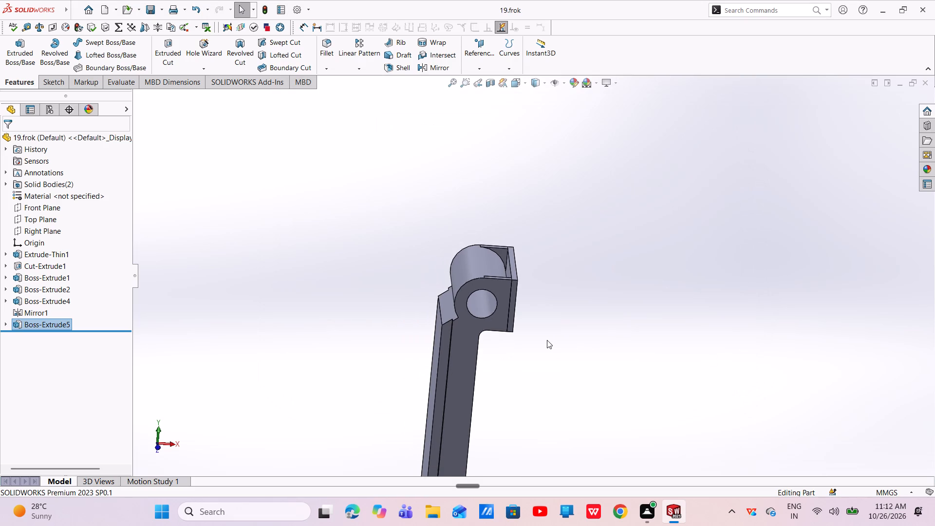
pyautogui.scroll(10, 547, 340)
pyautogui.scroll(-3, 508, 205)
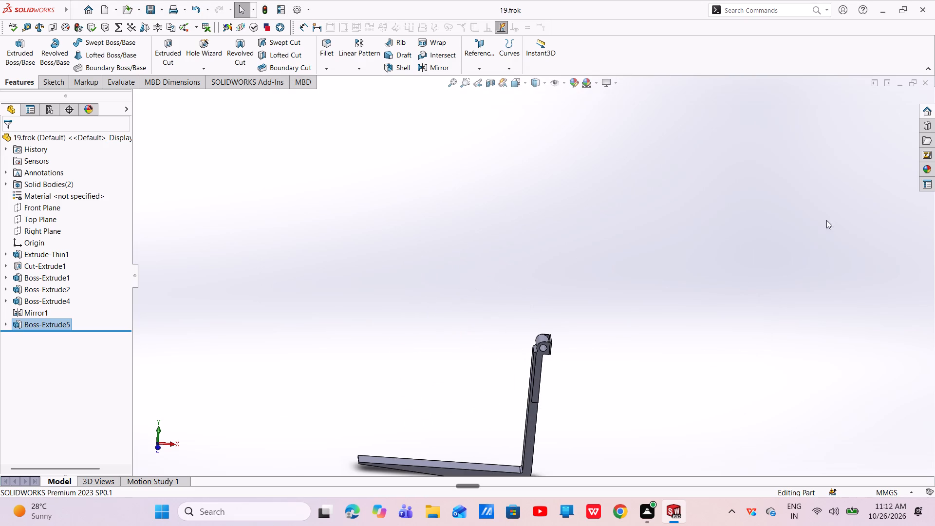
pyautogui.click(923, 171)
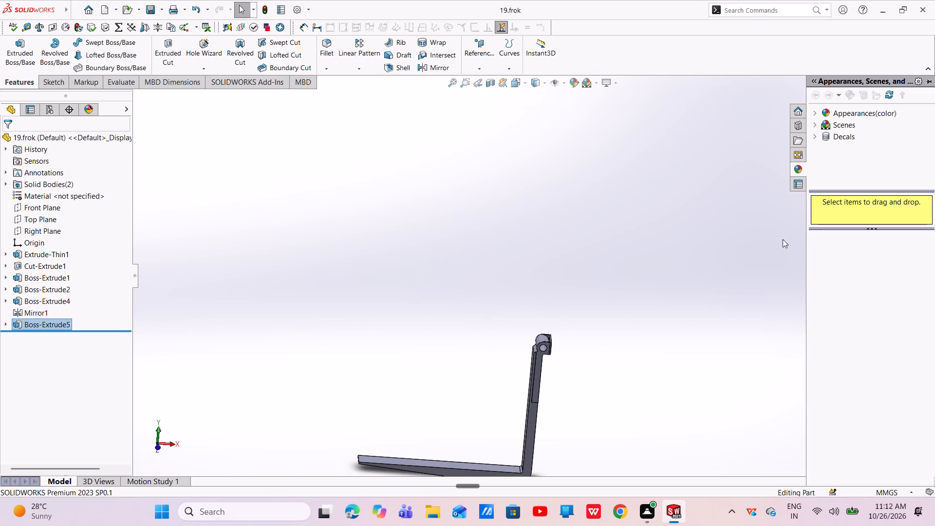
pyautogui.click(829, 113)
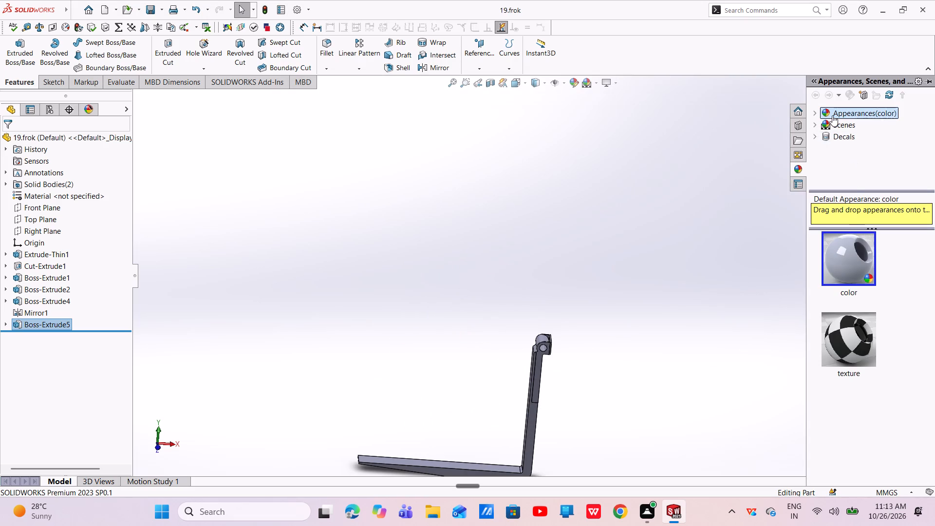
pyautogui.click(815, 115)
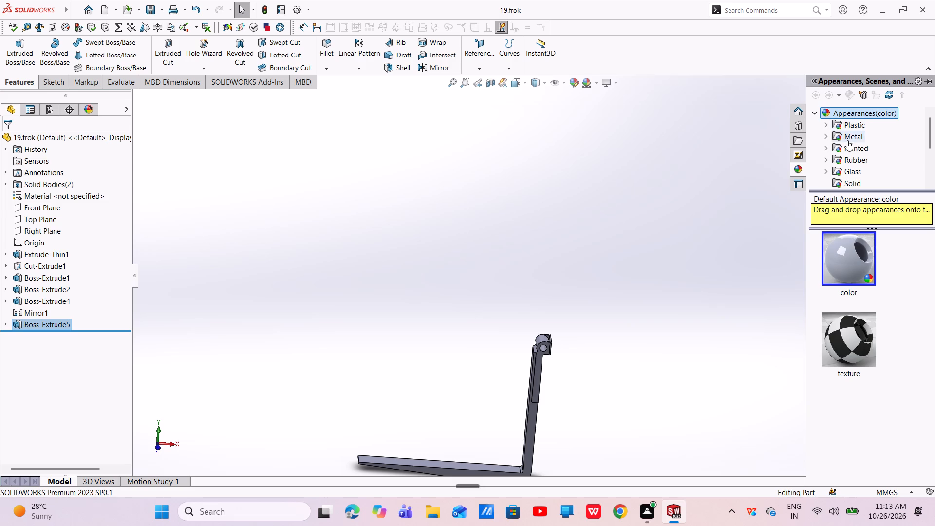
pyautogui.click(847, 140)
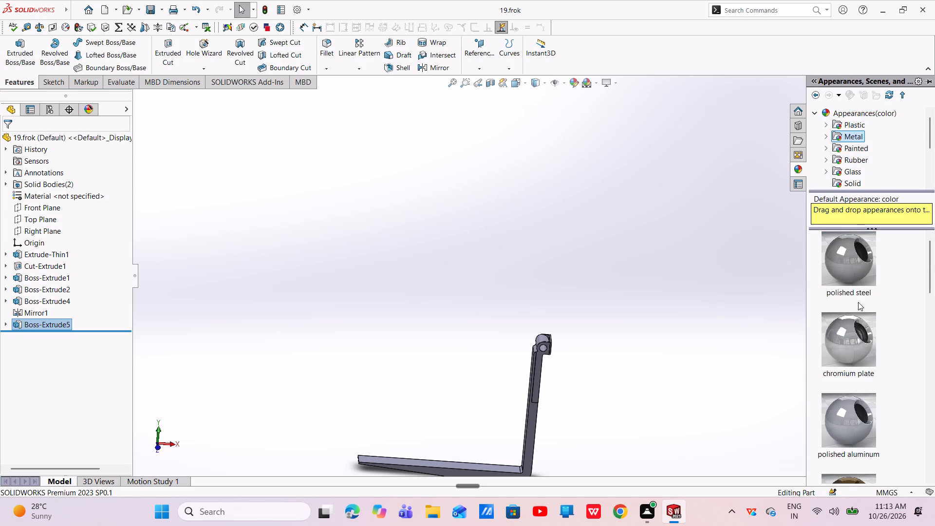
pyautogui.scroll(-7, 858, 312)
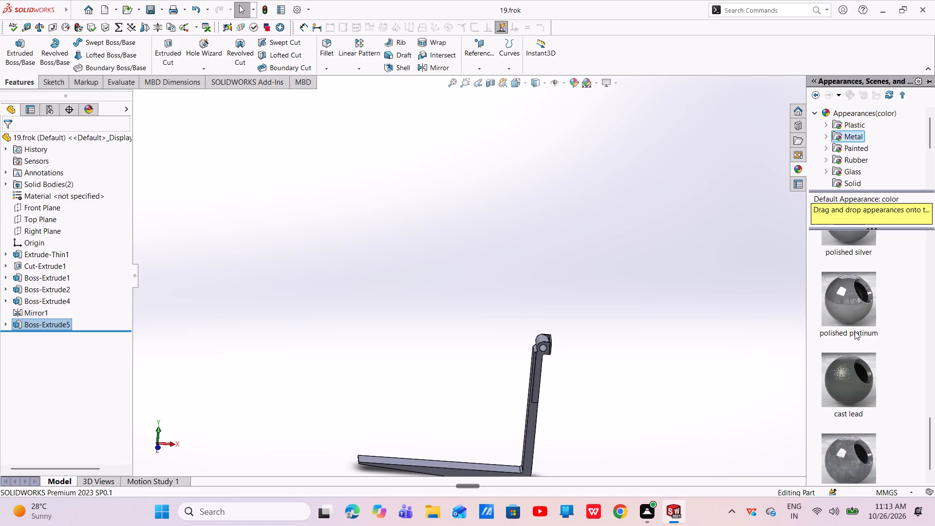
pyautogui.scroll(12, 847, 343)
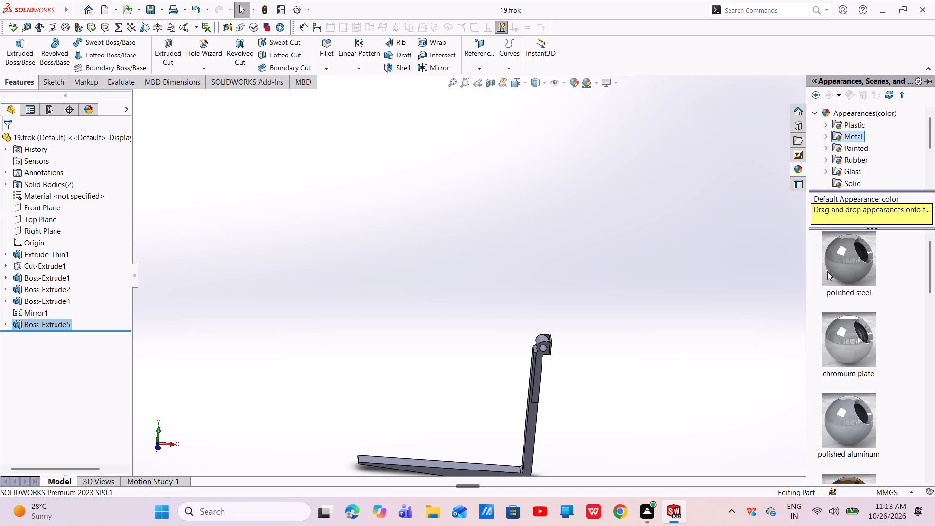
pyautogui.moveTo(845, 263); pyautogui.dragTo(527, 407)
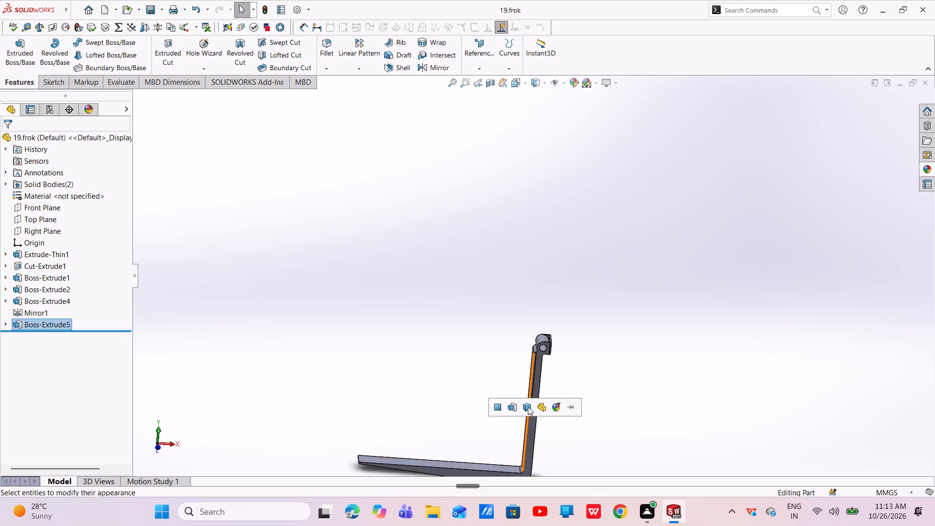
pyautogui.click(528, 407)
pyautogui.scroll(-6, 527, 394)
pyautogui.scroll(5, 526, 393)
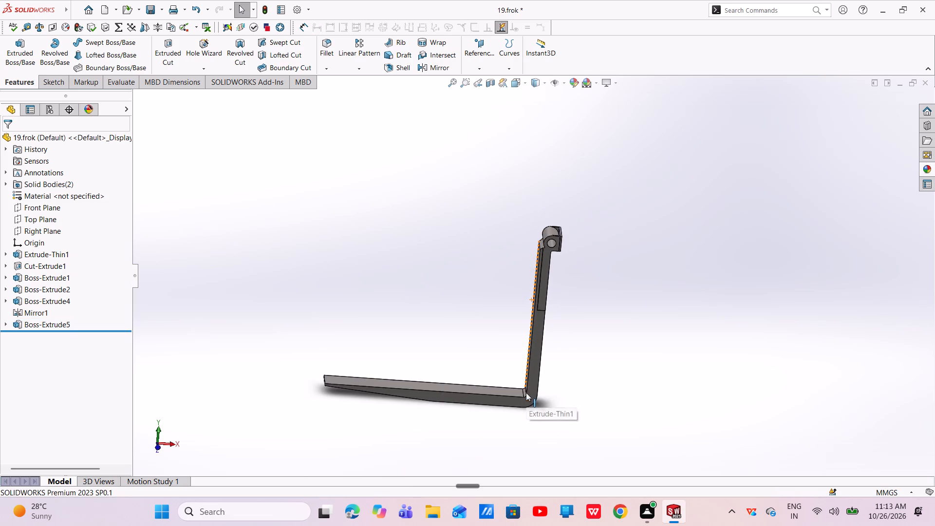
# Export the fork, shown in an angled view, as an Adobe PDF named 19.frok in New folder on the desktop.
pyautogui.moveTo(529, 394); pyautogui.dragTo(559, 415, button='middle')
pyautogui.scroll(1, 559, 415)
pyautogui.scroll(-6, 524, 267)
pyautogui.scroll(3, 534, 308)
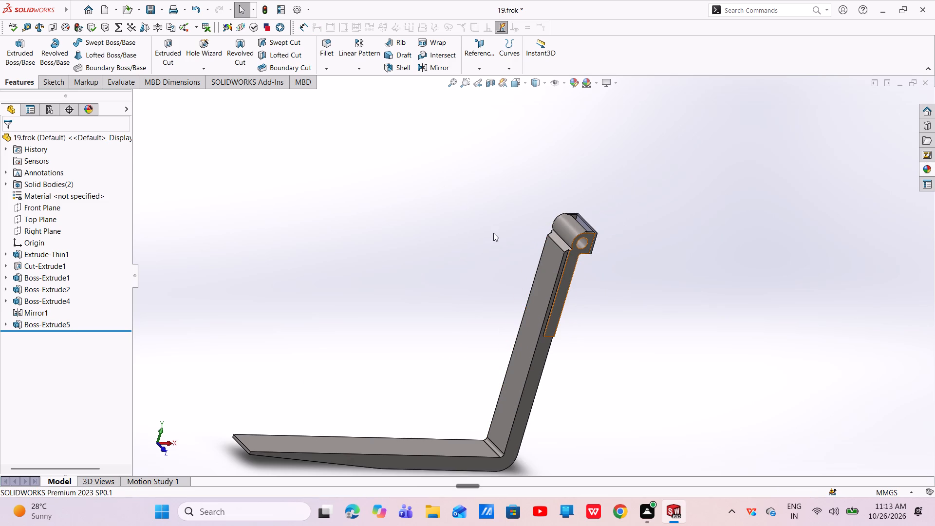
pyautogui.click(165, 11)
pyautogui.click(179, 40)
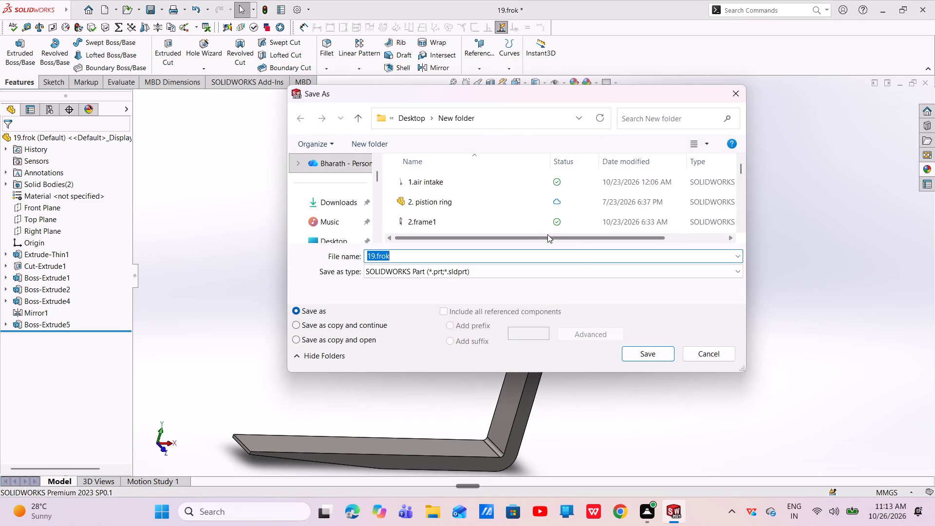
pyautogui.click(613, 271)
pyautogui.click(488, 78)
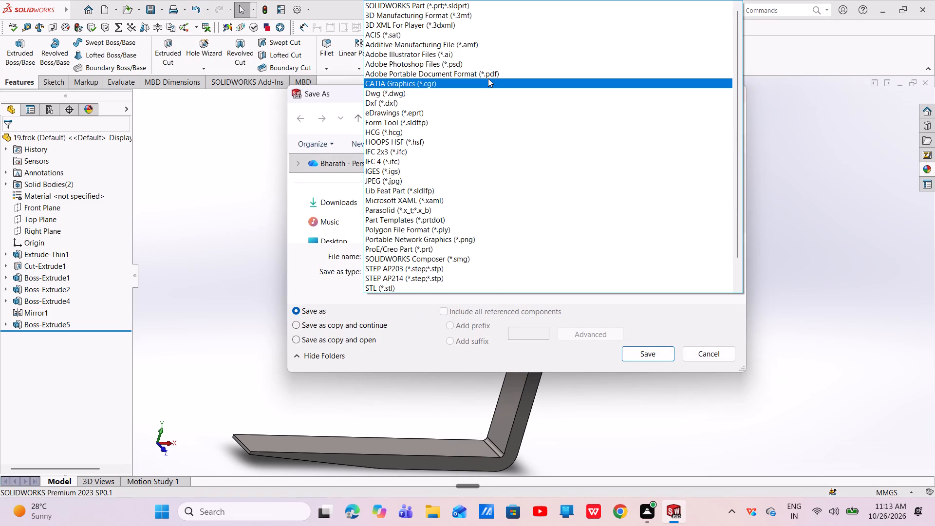
pyautogui.click(490, 308)
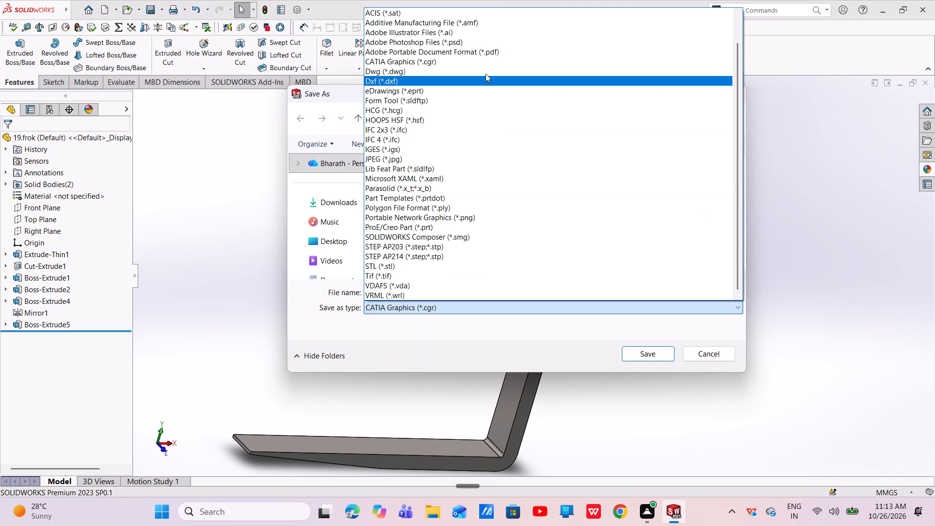
pyautogui.click(488, 55)
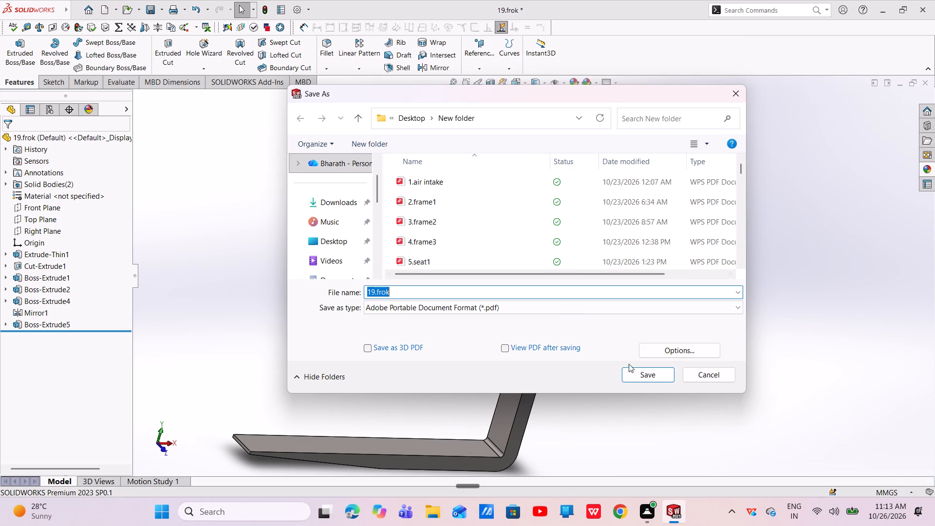
pyautogui.click(636, 374)
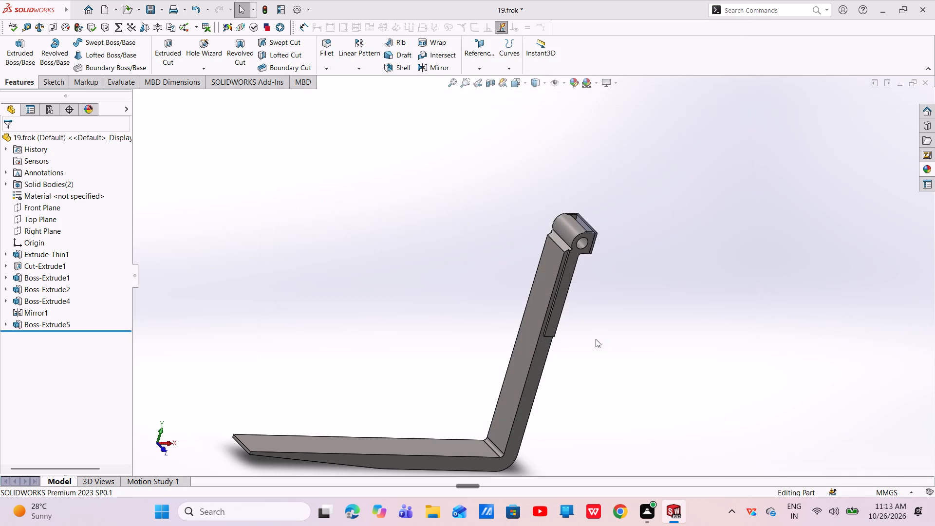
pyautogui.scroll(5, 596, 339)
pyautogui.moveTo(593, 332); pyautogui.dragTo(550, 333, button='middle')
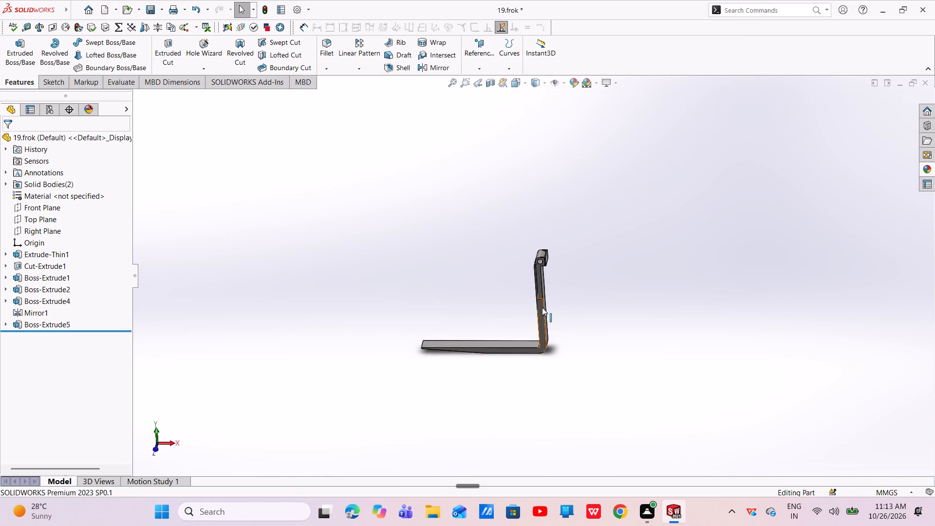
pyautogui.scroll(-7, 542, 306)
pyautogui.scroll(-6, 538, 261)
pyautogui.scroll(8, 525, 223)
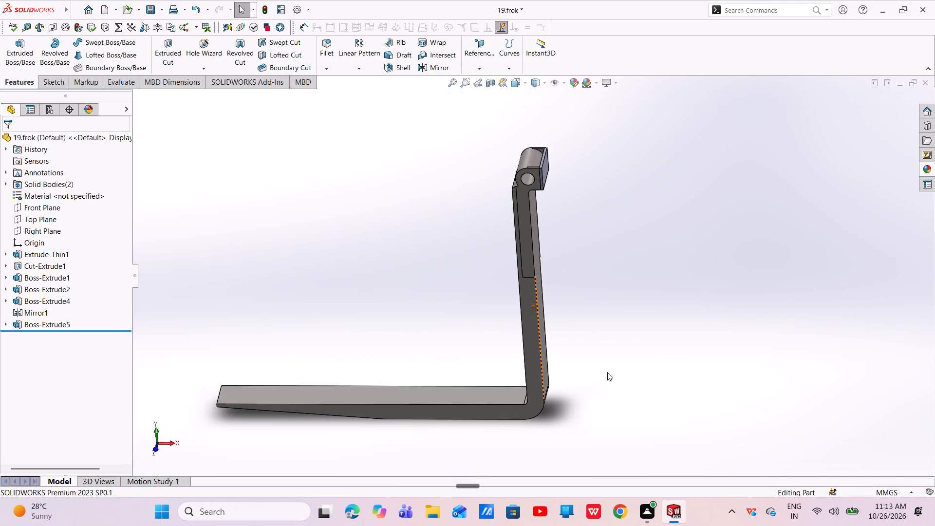